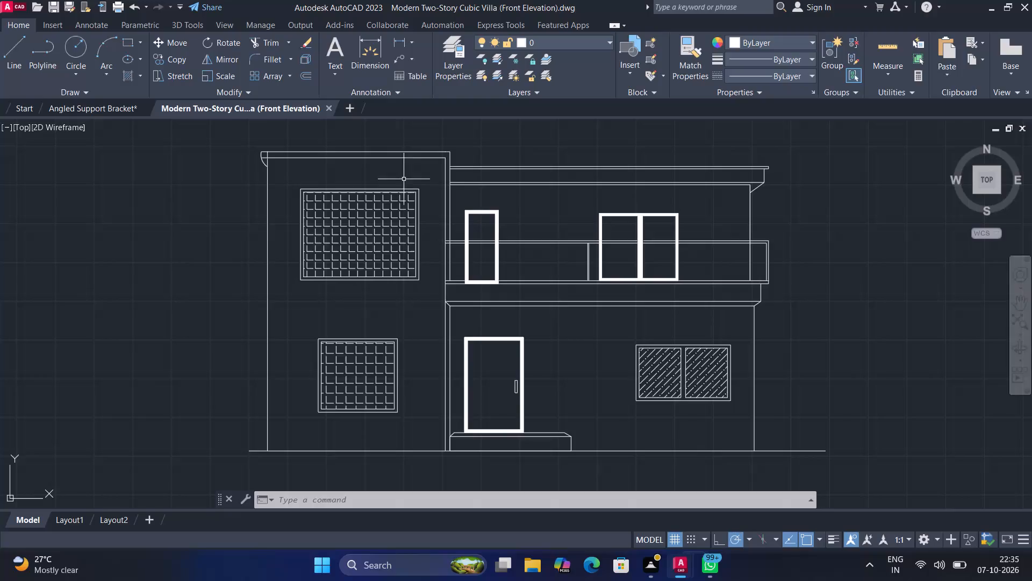
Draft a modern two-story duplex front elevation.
Create a new blank drawing.
{"action": "left_click", "coordinate": [350, 108]}
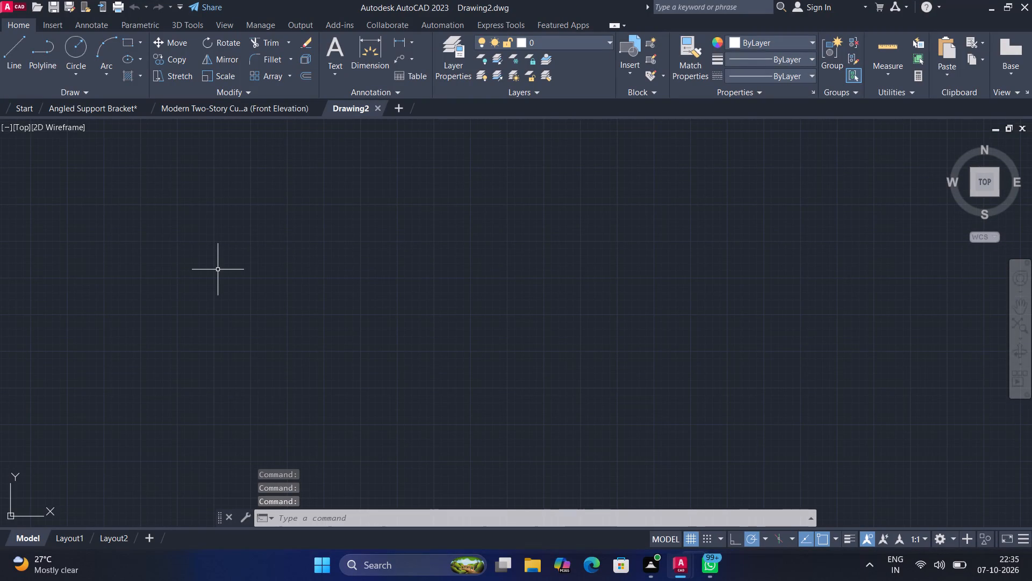
{"action": "type", "text": "lo"}
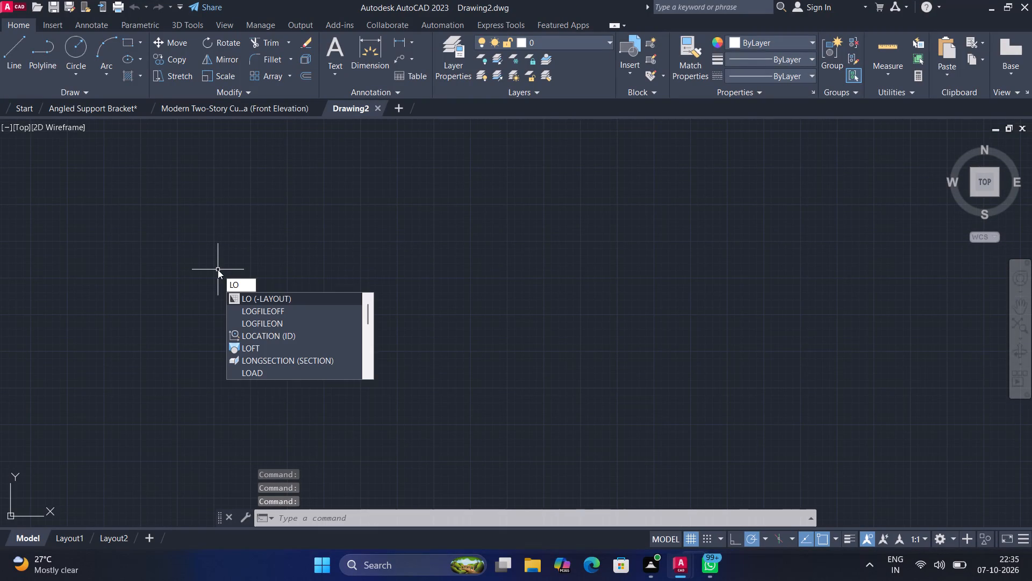
{"action": "left_click", "coordinate": [232, 325]}
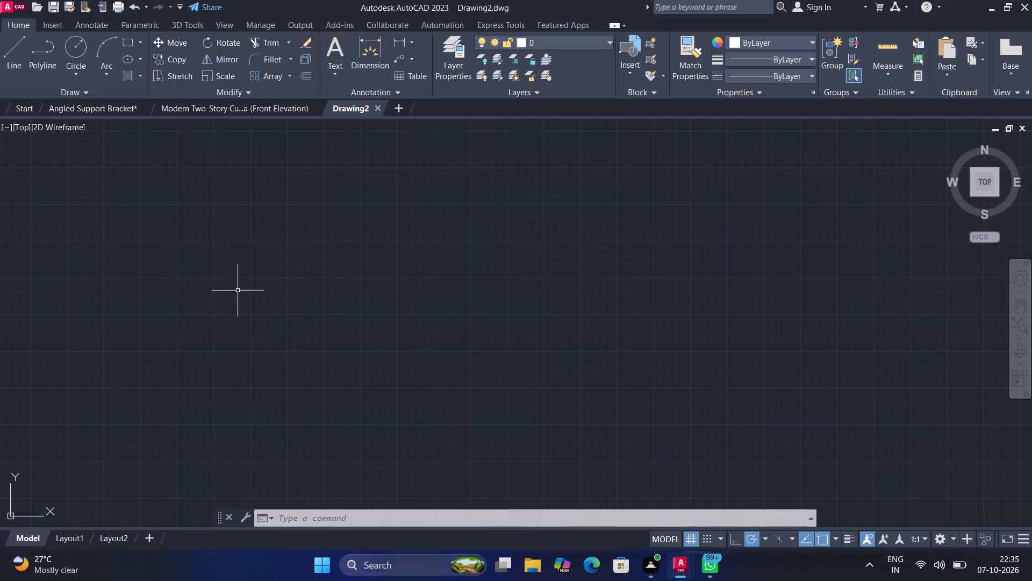
Draw a closed horizontal ground strip with orthogonal lines, about 4843 long and about 92 high.
{"action": "left_click", "coordinate": [8, 55]}
{"action": "left_click", "coordinate": [195, 462]}
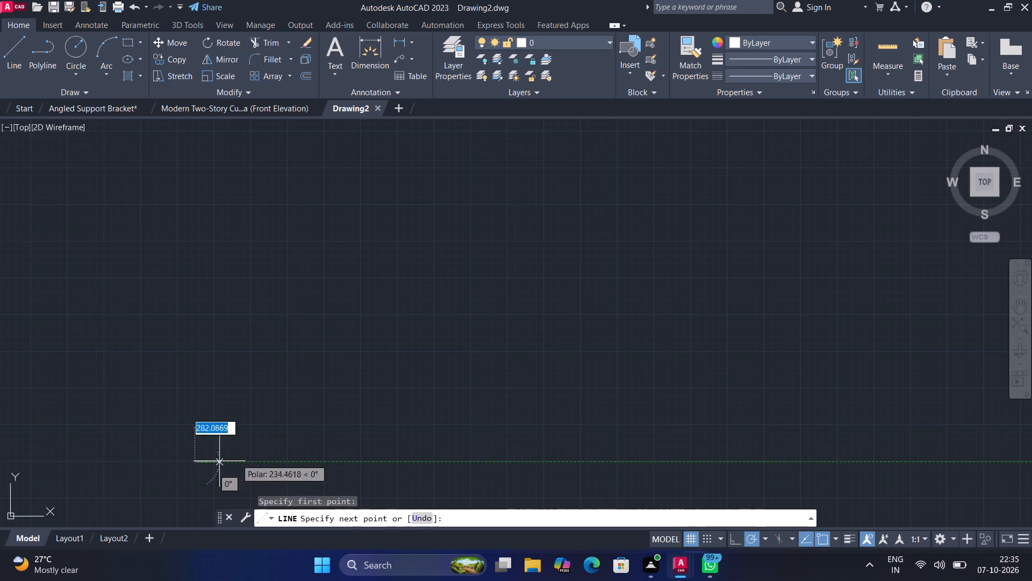
{"action": "left_click", "coordinate": [737, 542]}
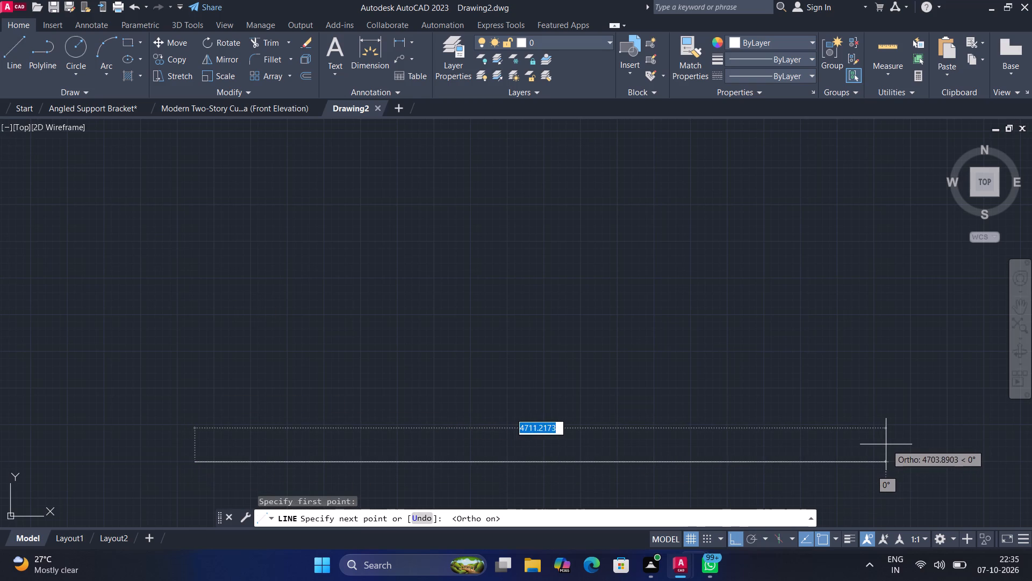
{"action": "left_click", "coordinate": [905, 428]}
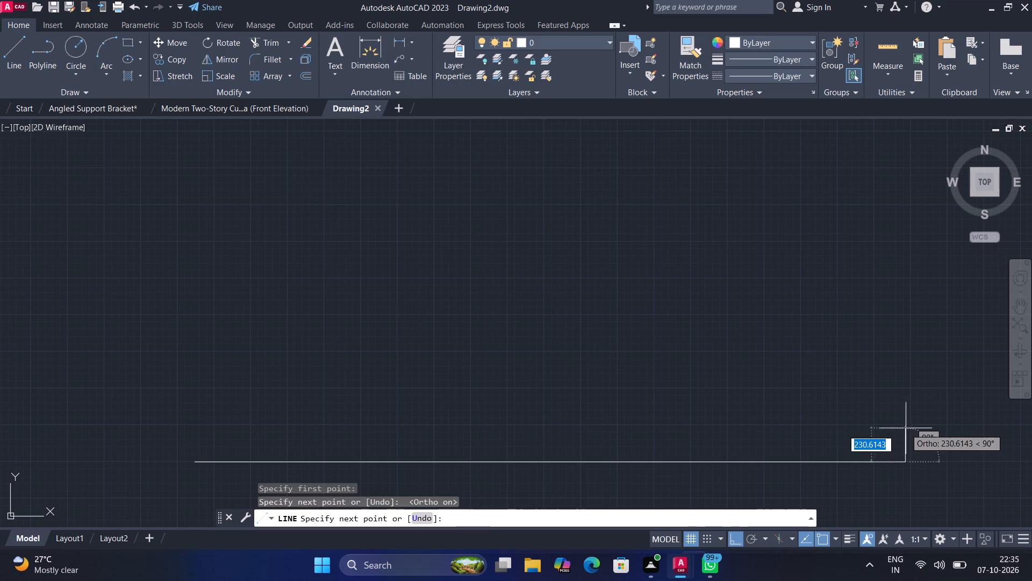
{"action": "left_click", "coordinate": [907, 476]}
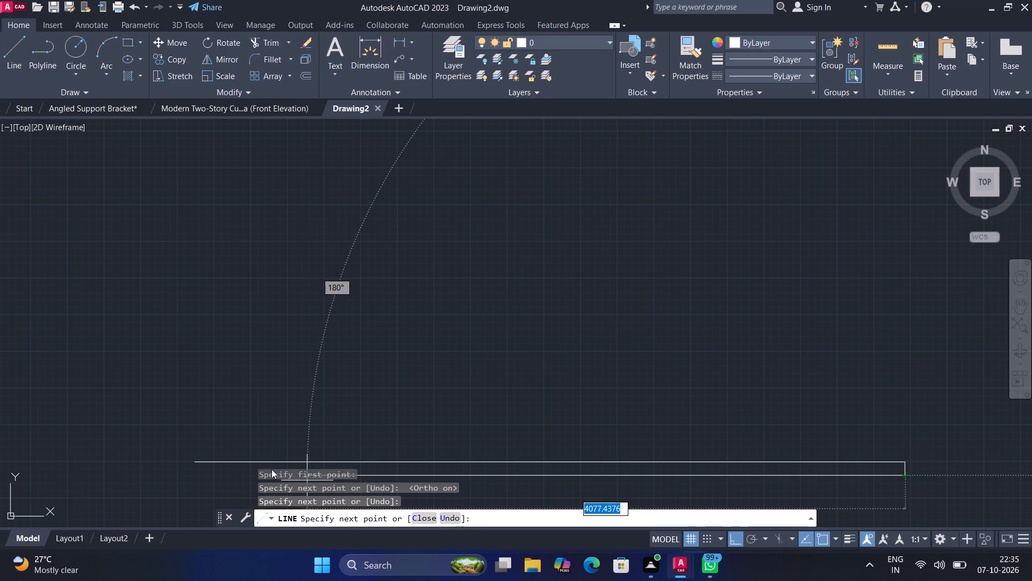
{"action": "left_click", "coordinate": [195, 476]}
{"action": "left_click", "coordinate": [198, 463]}
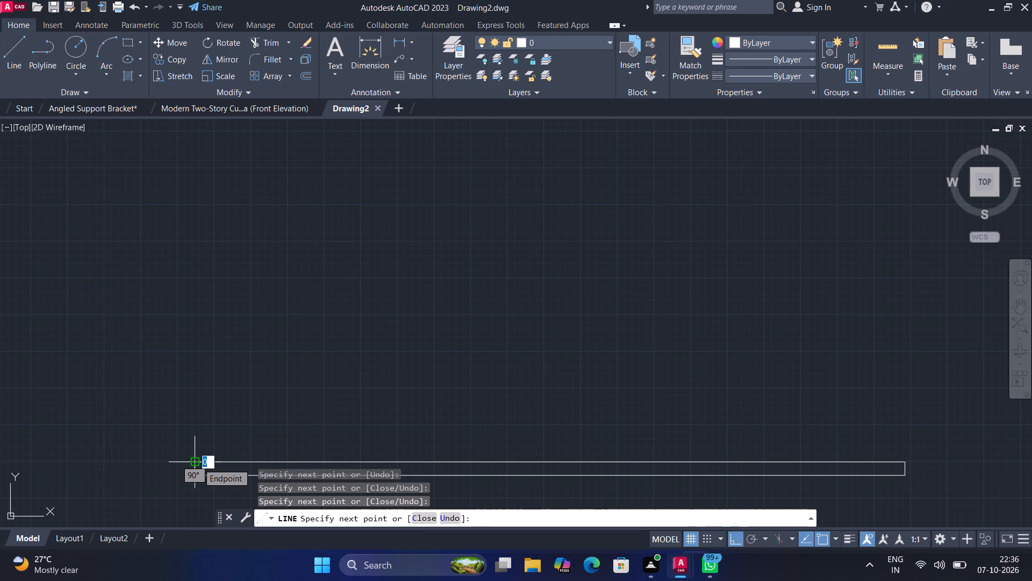
{"action": "key", "text": "Escape"}
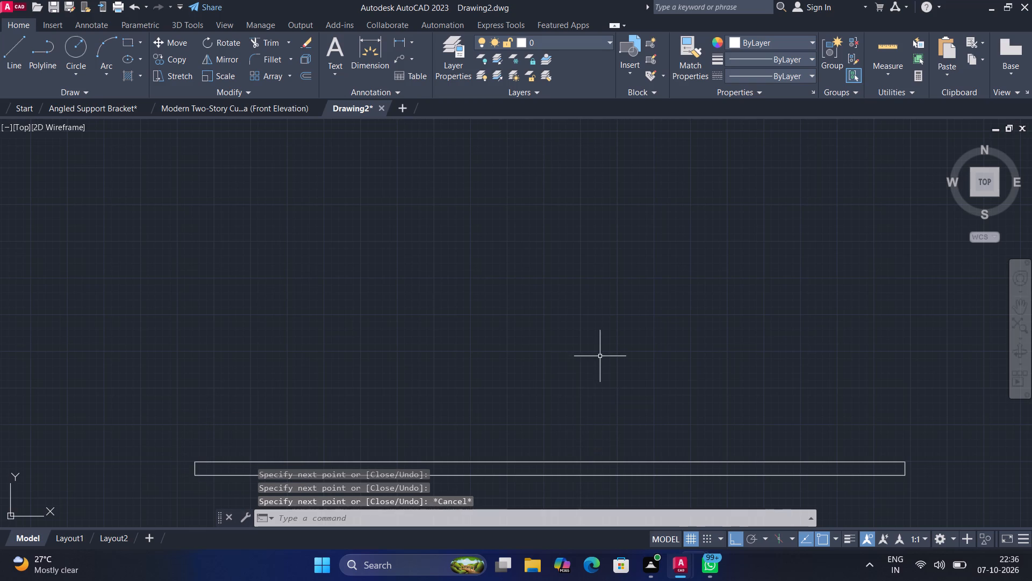
Draw a wall outline standing on the ground strip near its left end, about 3453 high and 2846 wide.
{"action": "middle_click_drag", "start_coordinate": [600, 356], "coordinate": [551, 310]}
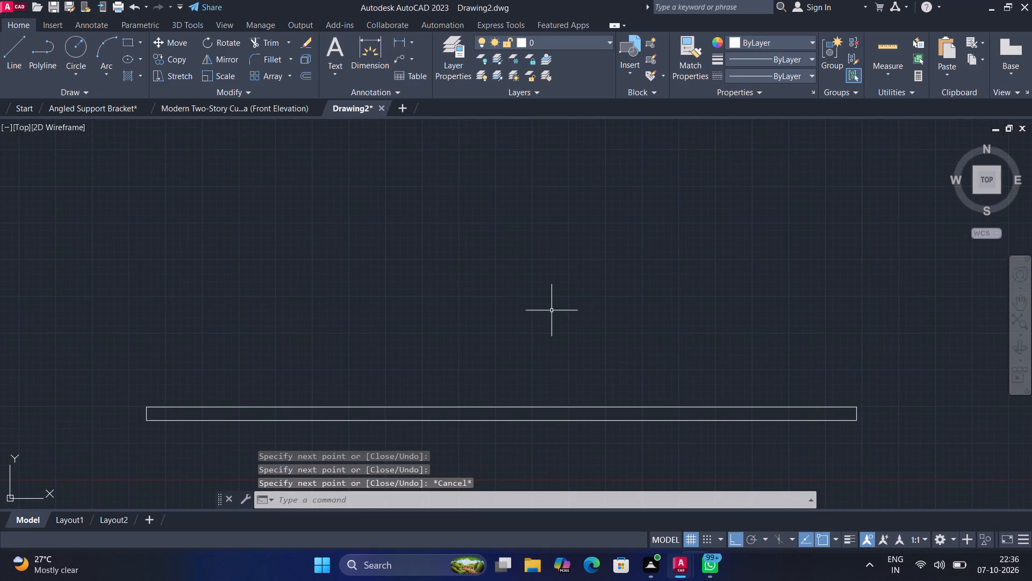
{"action": "middle_click_drag", "start_coordinate": [551, 310], "coordinate": [555, 324]}
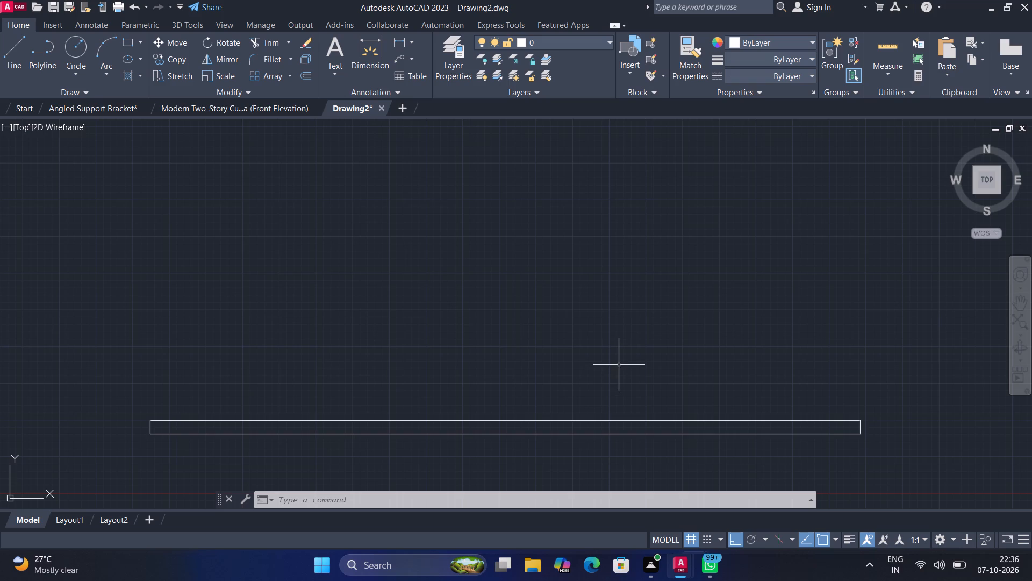
{"action": "left_click", "coordinate": [26, 56]}
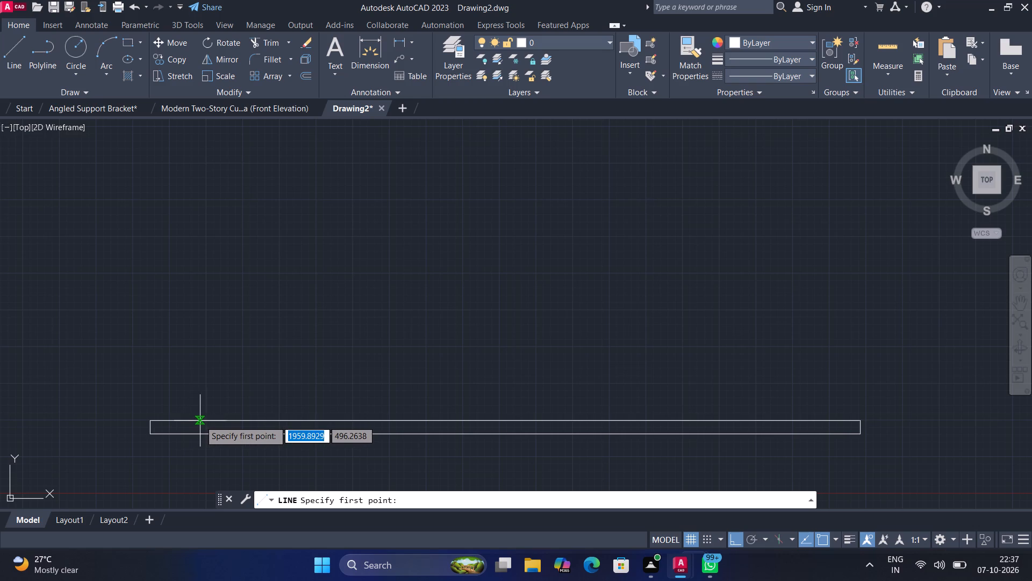
{"action": "left_click", "coordinate": [200, 421]}
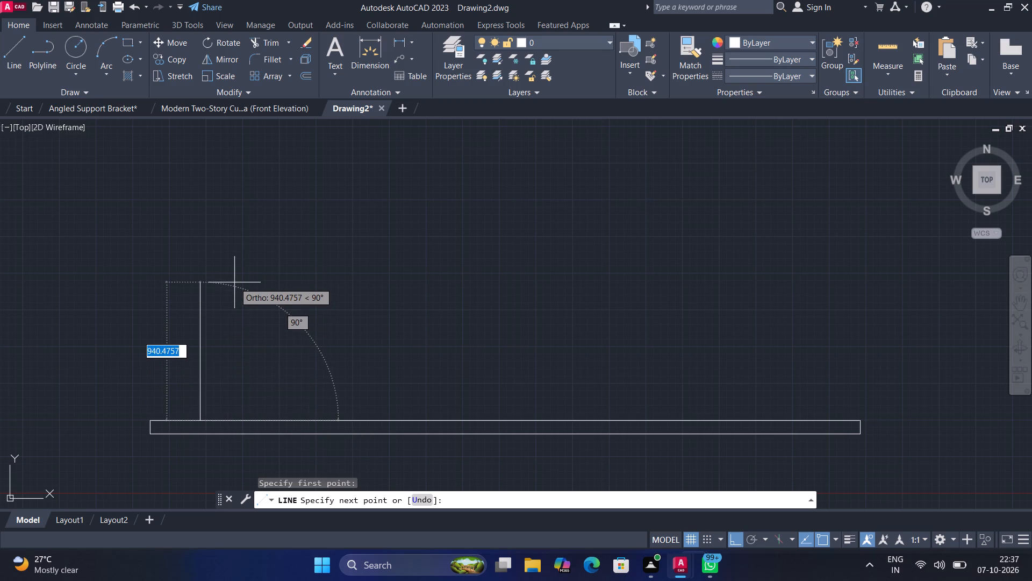
{"action": "scroll", "coordinate": [234, 286], "scroll_direction": "down", "scroll_amount": 1}
{"action": "middle_click_drag", "start_coordinate": [235, 289], "coordinate": [232, 353]}
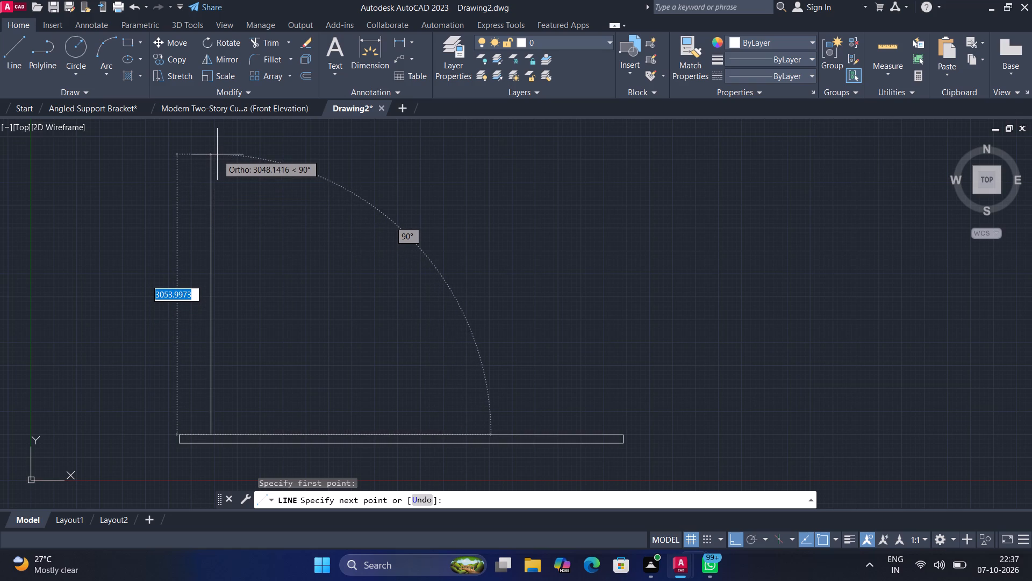
{"action": "middle_click_drag", "start_coordinate": [218, 150], "coordinate": [224, 185]}
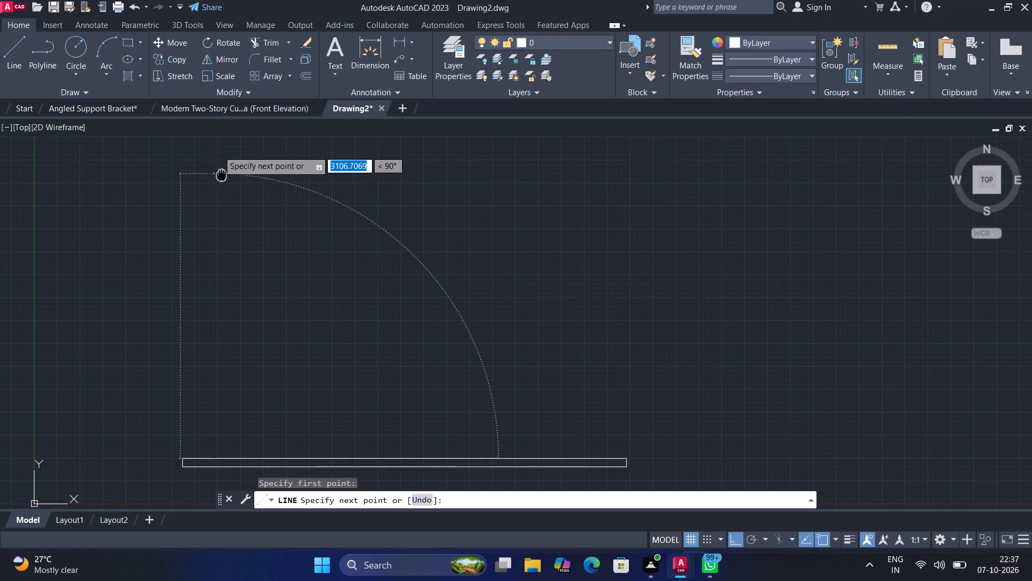
{"action": "middle_click_drag", "start_coordinate": [224, 185], "coordinate": [228, 213]}
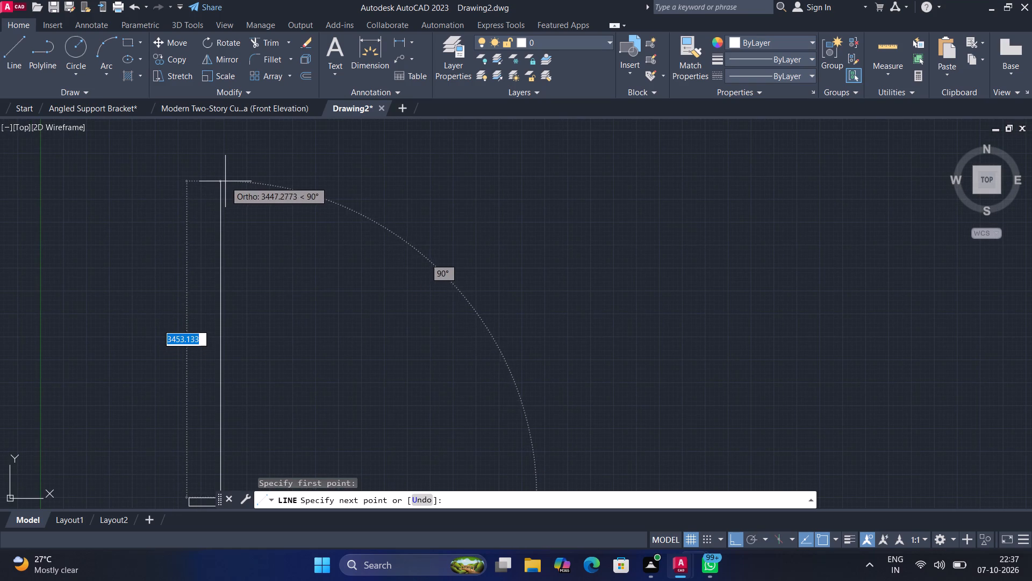
{"action": "left_click", "coordinate": [225, 181]}
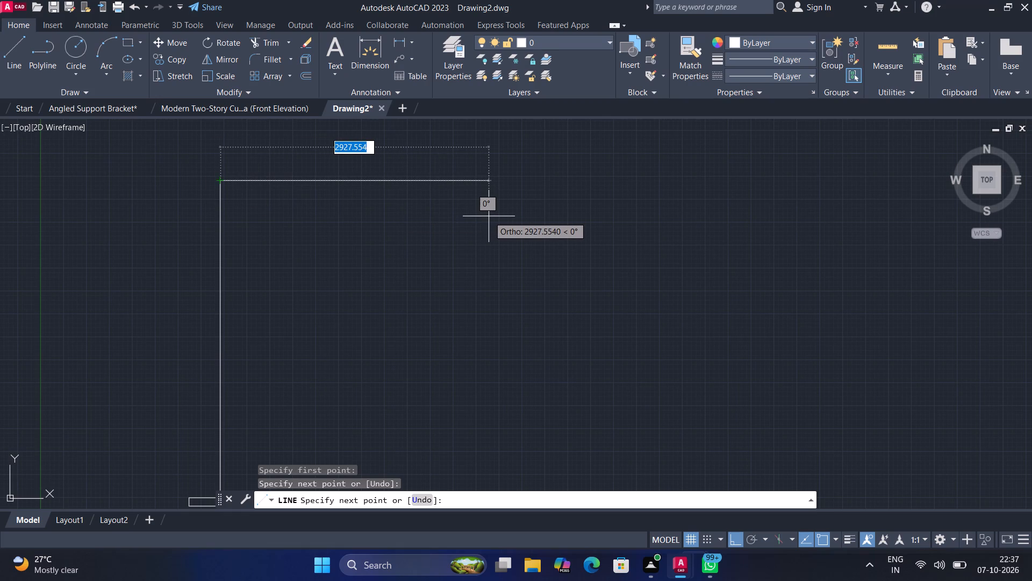
{"action": "middle_click_drag", "start_coordinate": [489, 215], "coordinate": [489, 179]}
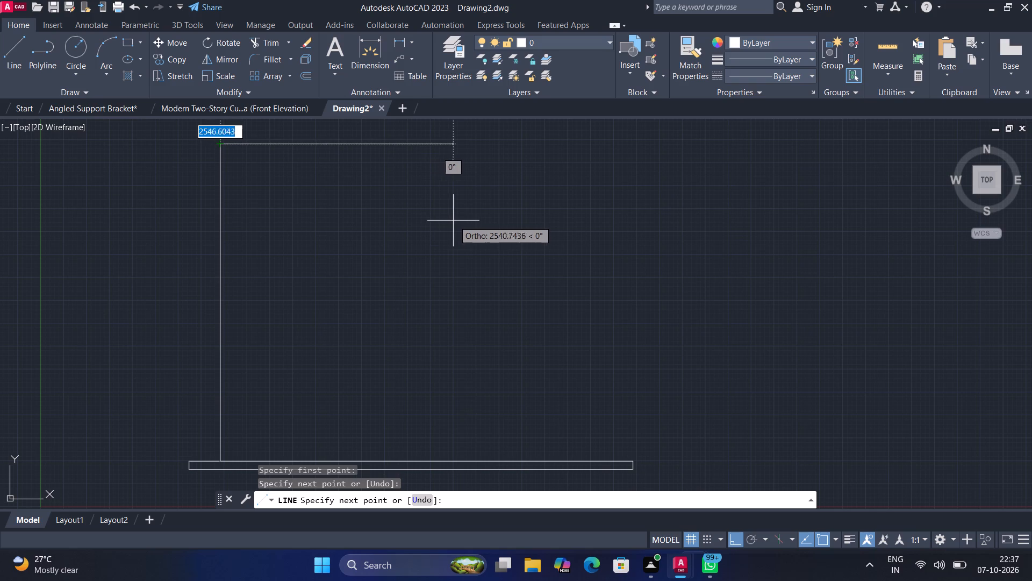
{"action": "left_click", "coordinate": [481, 218]}
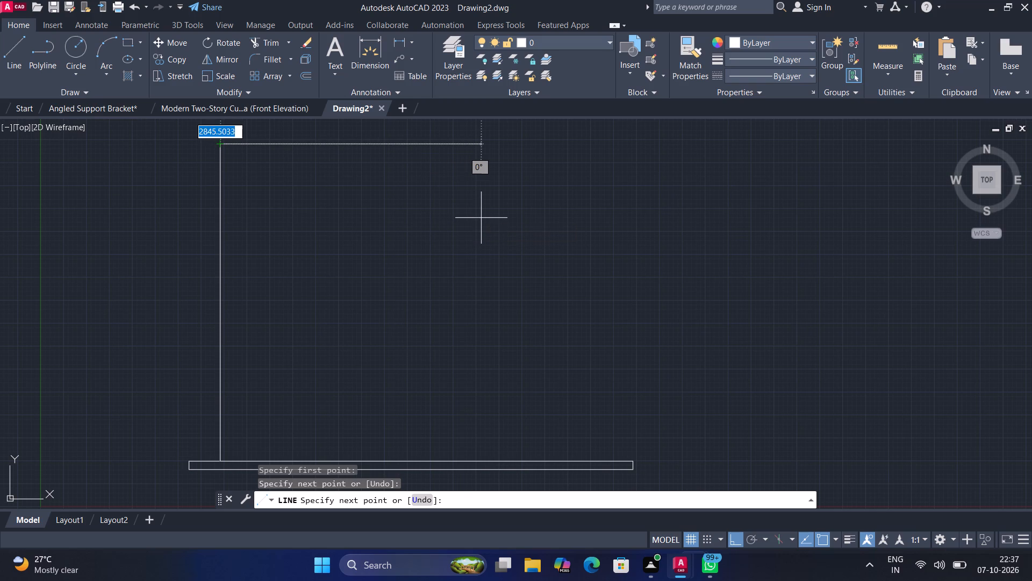
{"action": "left_click", "coordinate": [479, 461]}
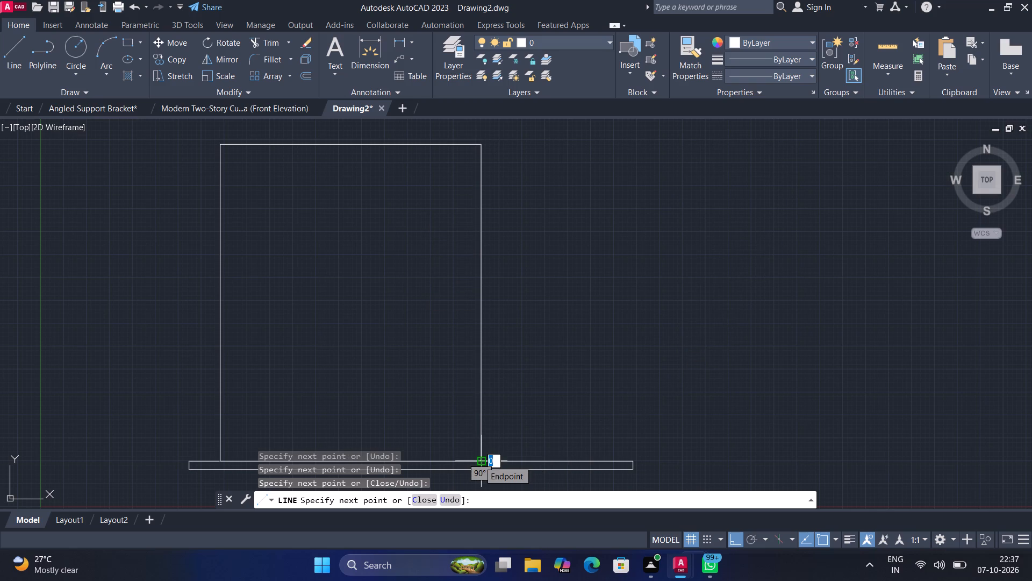
Extend the ground strip about 2686 beyond its right end with lines at the same thickness.
{"action": "left_click", "coordinate": [10, 68]}
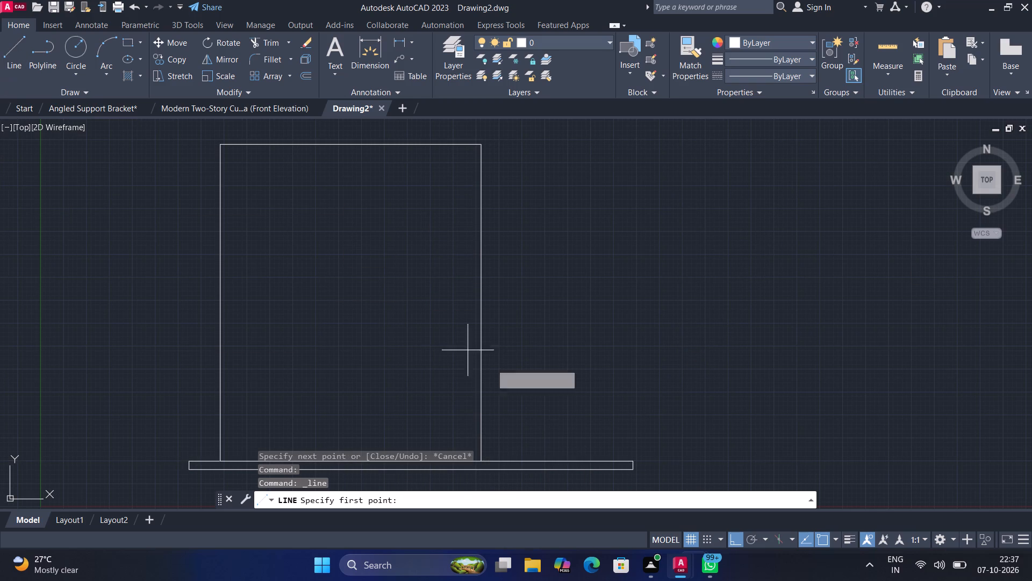
{"action": "left_click", "coordinate": [630, 459]}
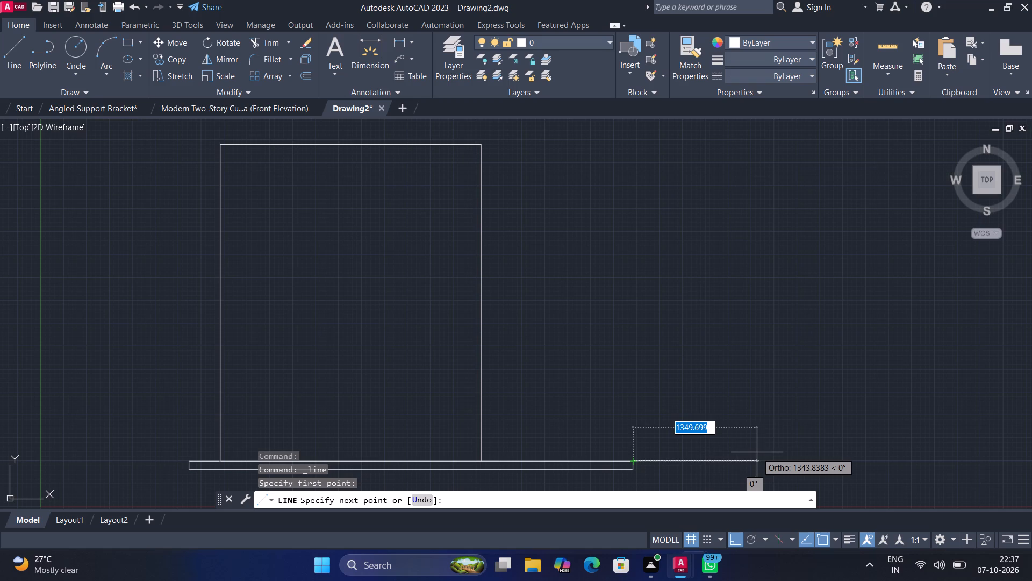
{"action": "left_click", "coordinate": [880, 444]}
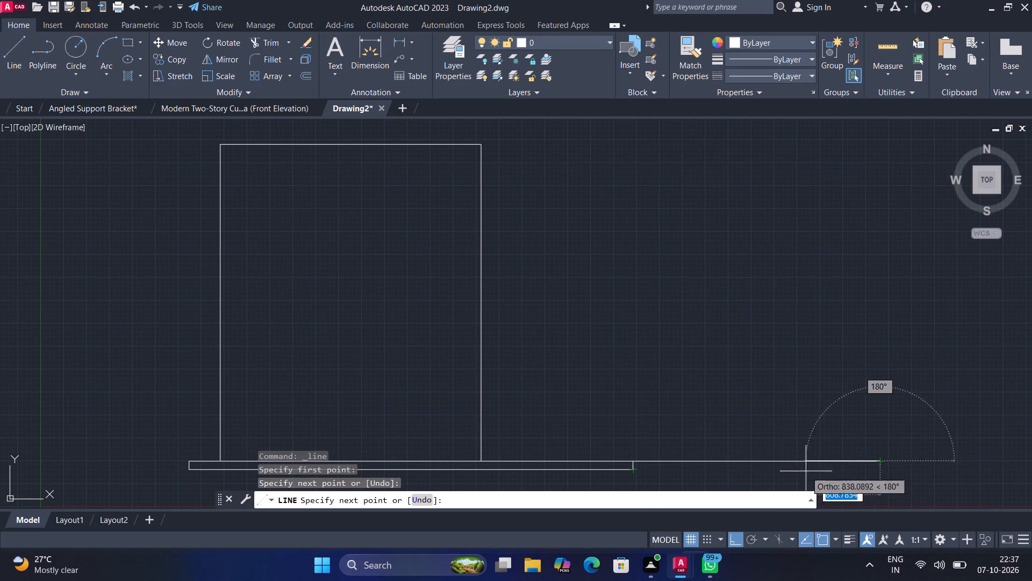
{"action": "left_click", "coordinate": [879, 470]}
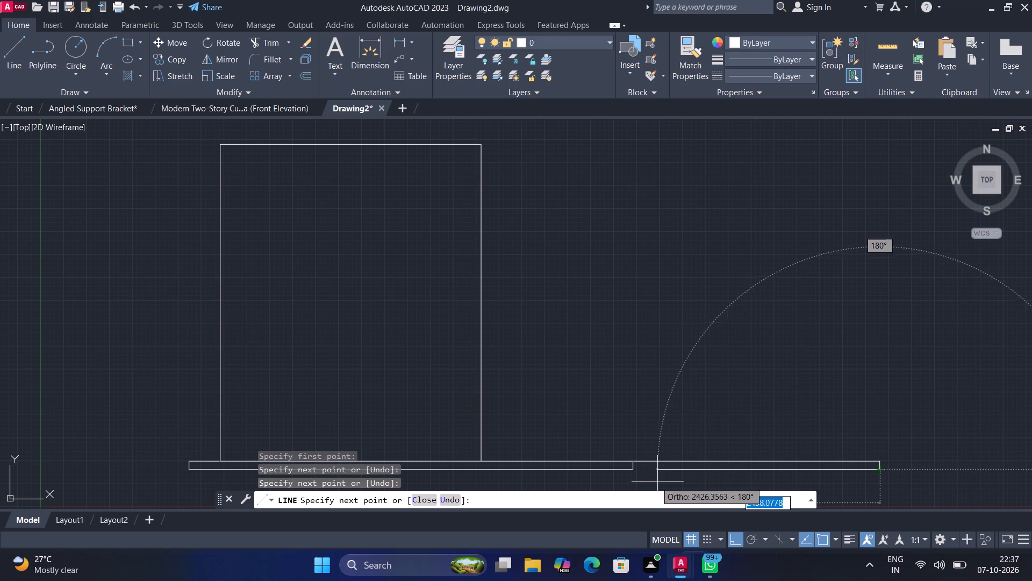
{"action": "left_click", "coordinate": [635, 470]}
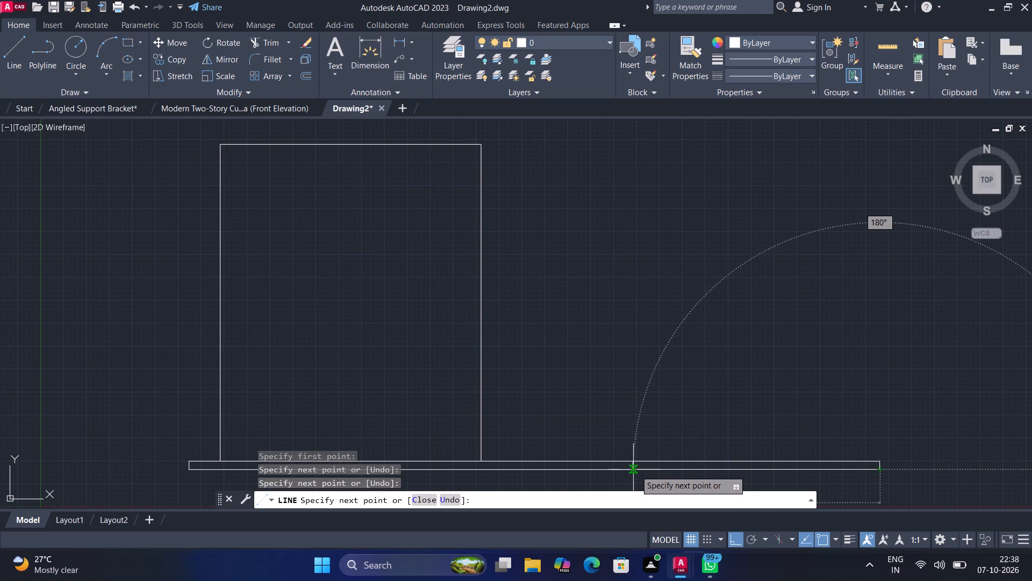
{"action": "key", "text": "Escape"}
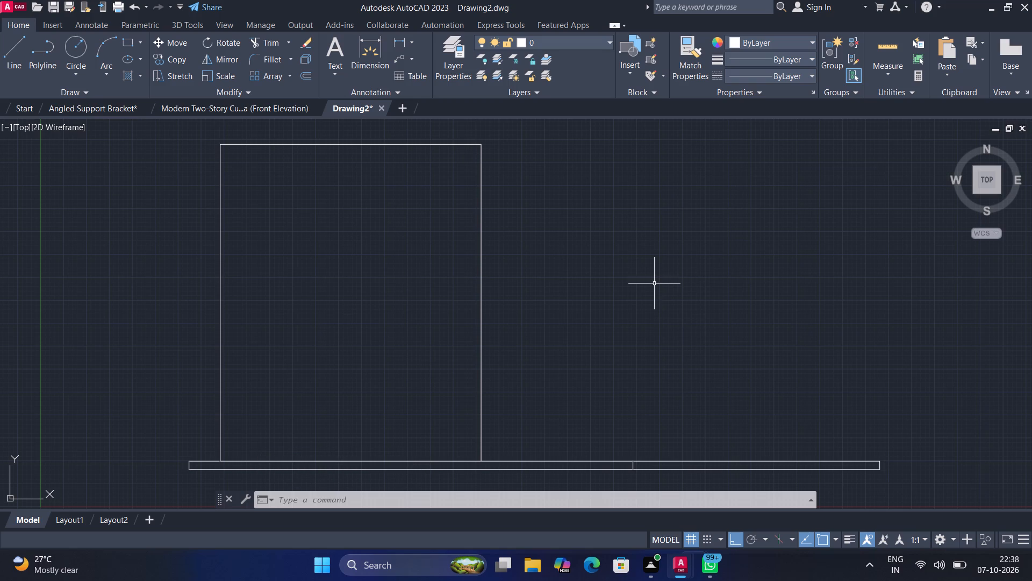
Draw a narrow pillar against the wall's right side, rising above the wall top and about 4021 high down to the ground strip.
{"action": "middle_click_drag", "start_coordinate": [655, 283], "coordinate": [541, 254]}
{"action": "middle_click_drag", "start_coordinate": [536, 264], "coordinate": [536, 265]}
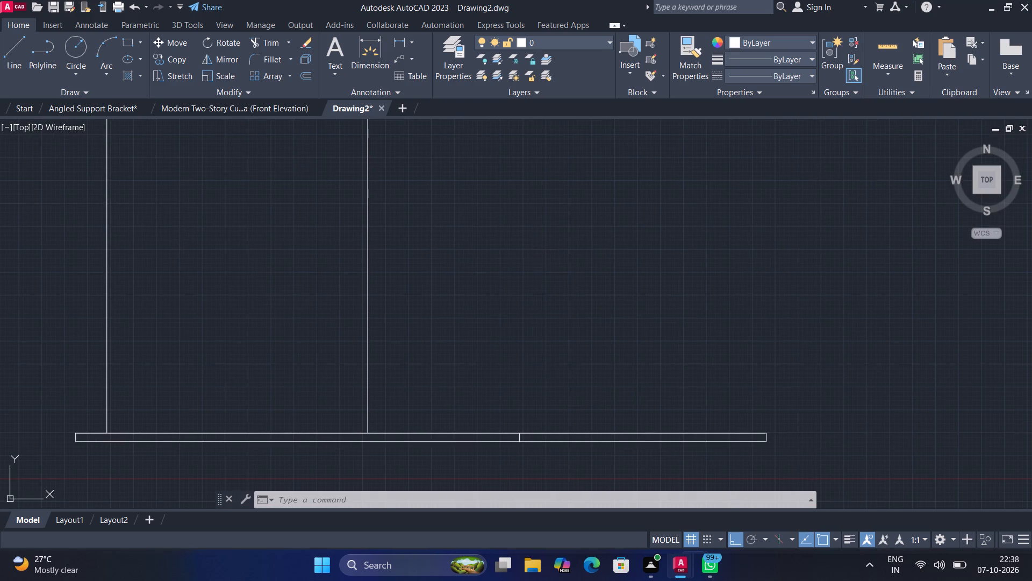
{"action": "middle_click_drag", "start_coordinate": [536, 265], "coordinate": [540, 358]}
{"action": "middle_click_drag", "start_coordinate": [540, 358], "coordinate": [562, 294]}
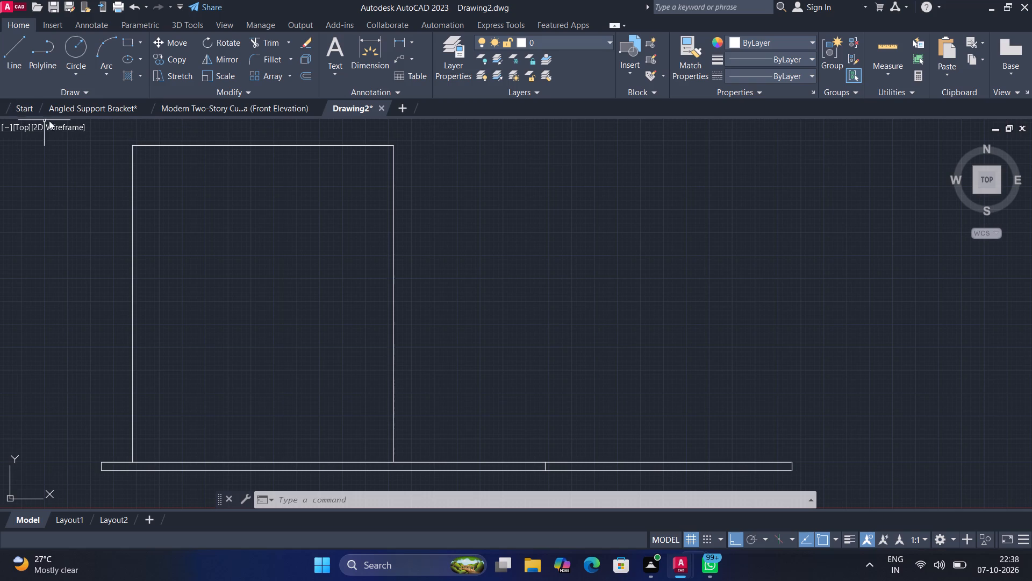
{"action": "middle_click_drag", "start_coordinate": [444, 174], "coordinate": [448, 189]}
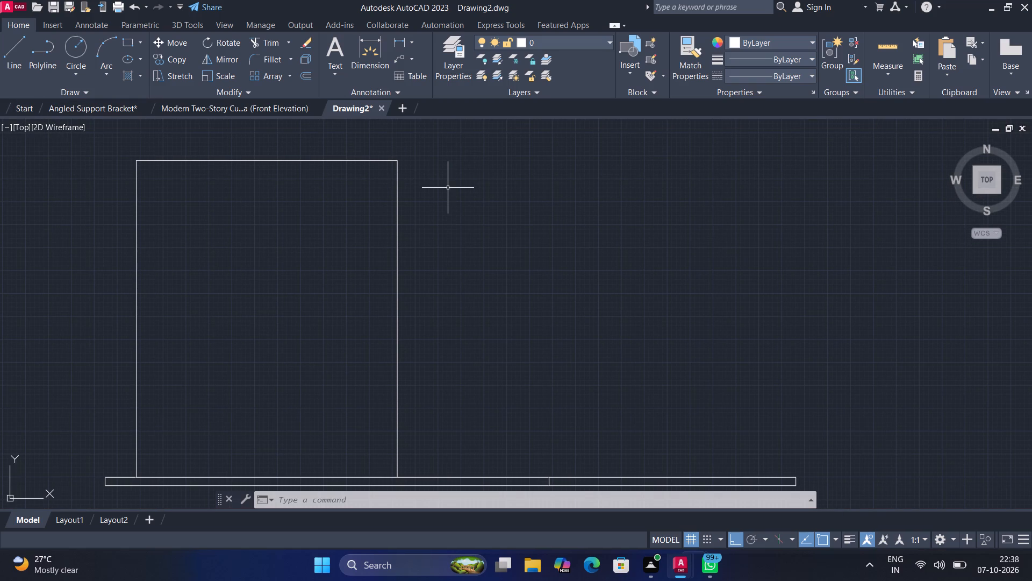
{"action": "middle_click_drag", "start_coordinate": [439, 192], "coordinate": [439, 207]}
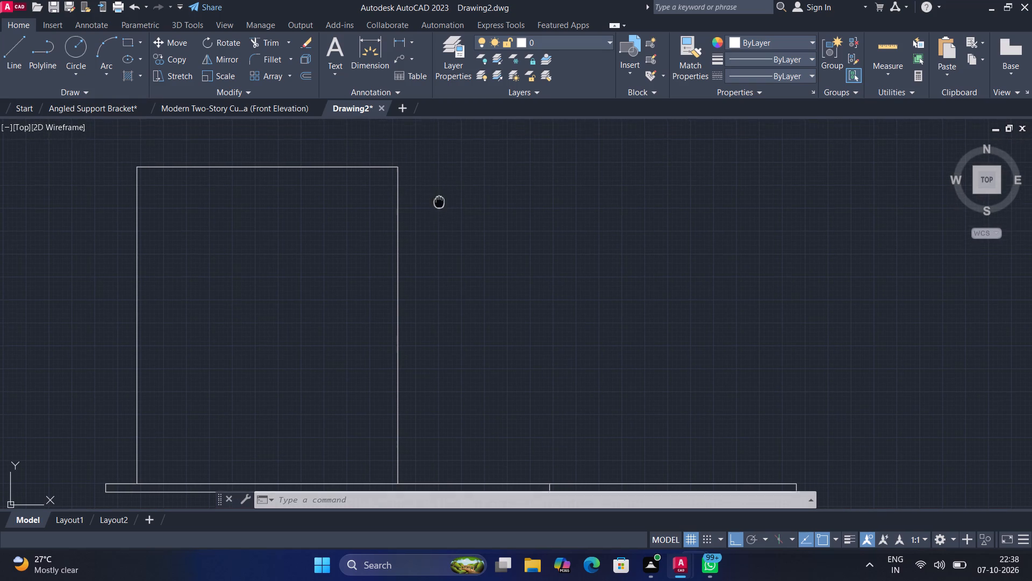
{"action": "middle_click_drag", "start_coordinate": [439, 207], "coordinate": [441, 225]}
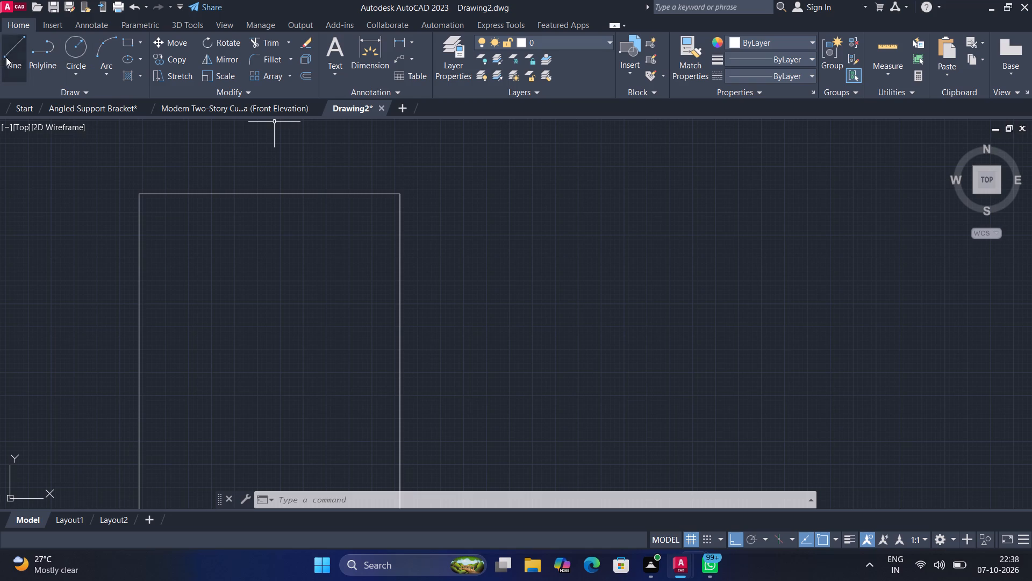
{"action": "left_click", "coordinate": [6, 57]}
{"action": "left_click", "coordinate": [402, 193]}
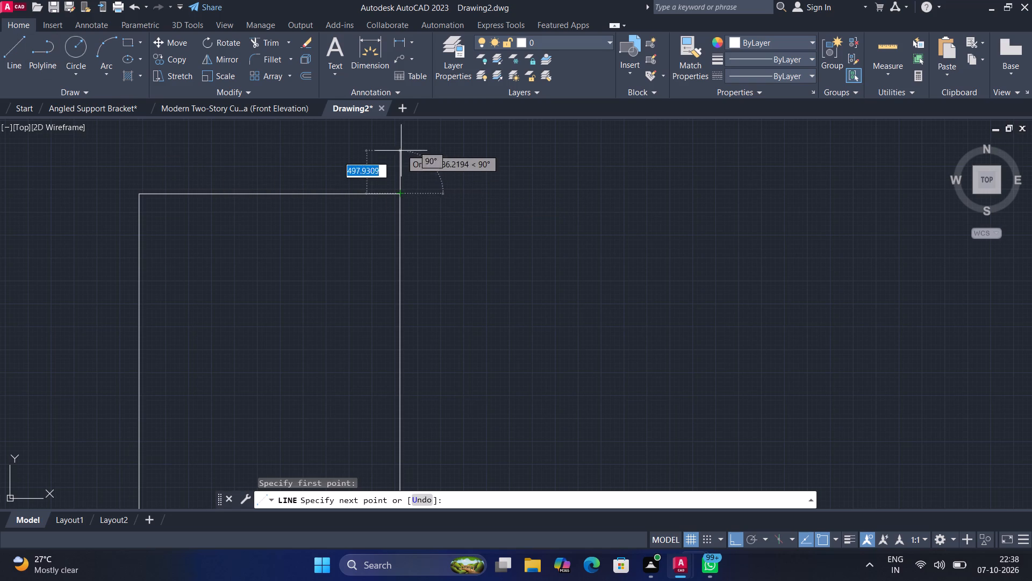
{"action": "left_click", "coordinate": [401, 141]}
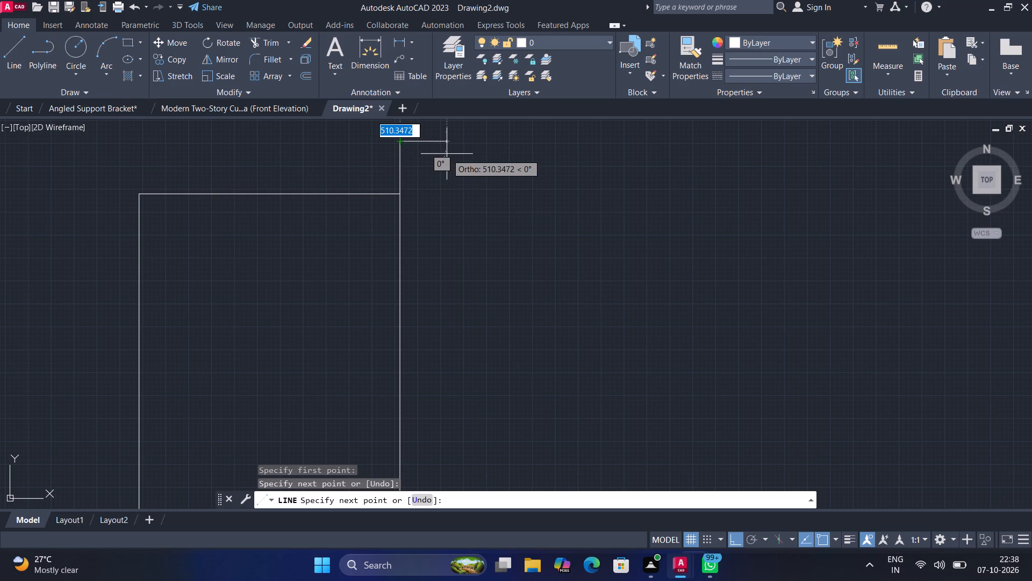
{"action": "left_click", "coordinate": [456, 155]}
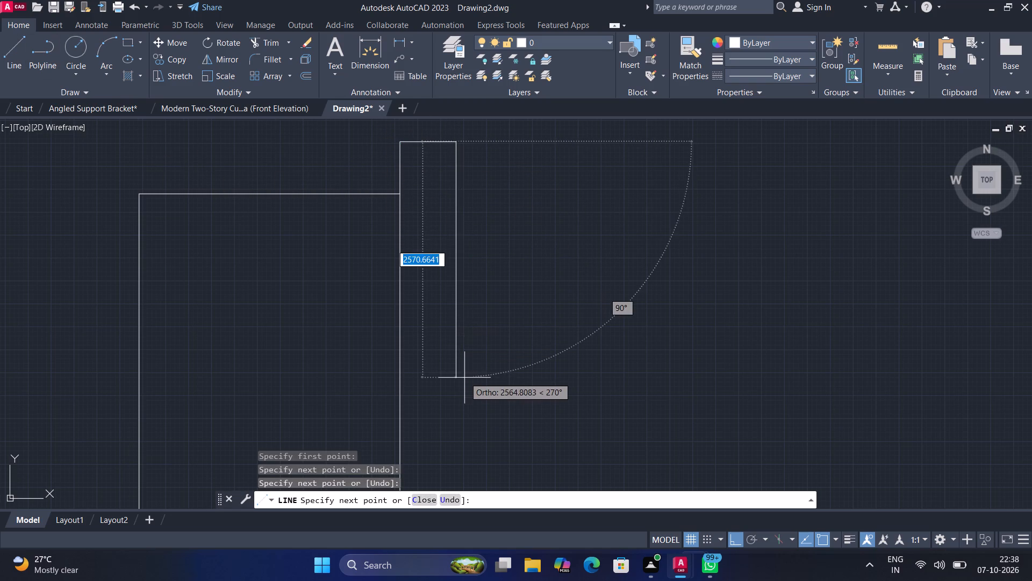
{"action": "middle_click_drag", "start_coordinate": [463, 383], "coordinate": [489, 269]}
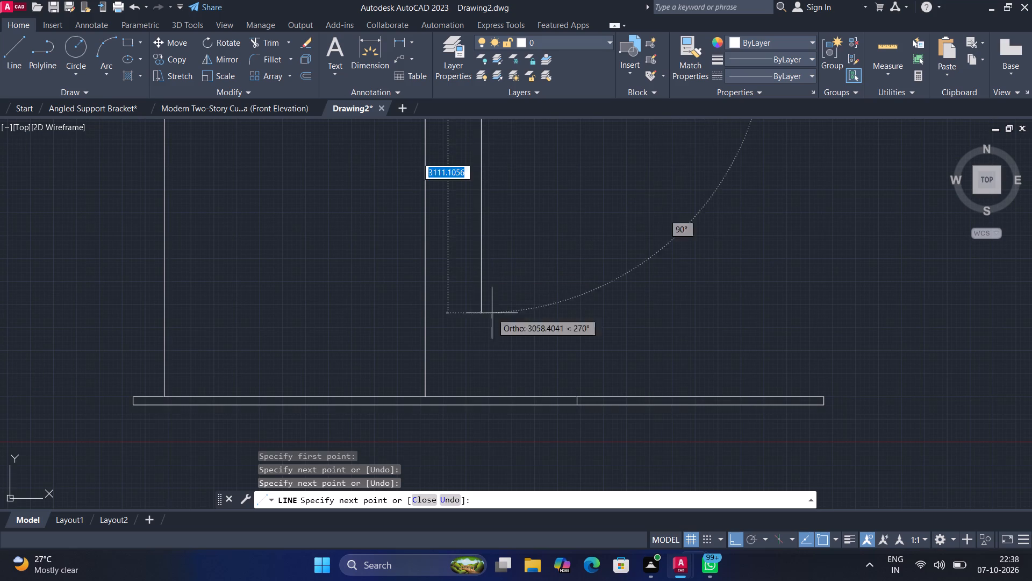
{"action": "left_click", "coordinate": [480, 400]}
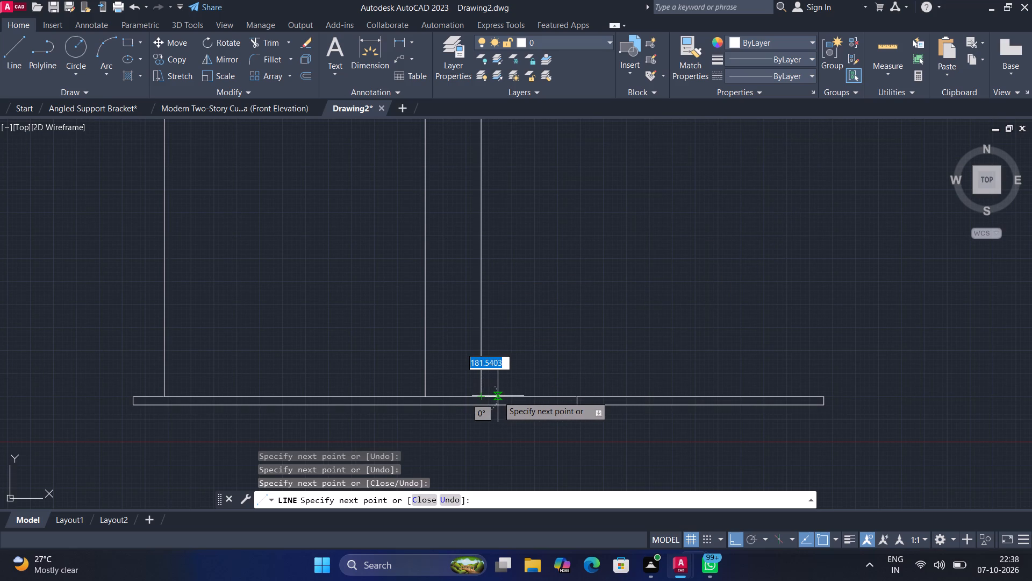
Draw a second narrow pillar just beyond a small gap from the first, also about 4021 high and standing on the ground strip.
{"action": "left_click", "coordinate": [494, 396]}
{"action": "middle_click_drag", "start_coordinate": [507, 270], "coordinate": [507, 270]}
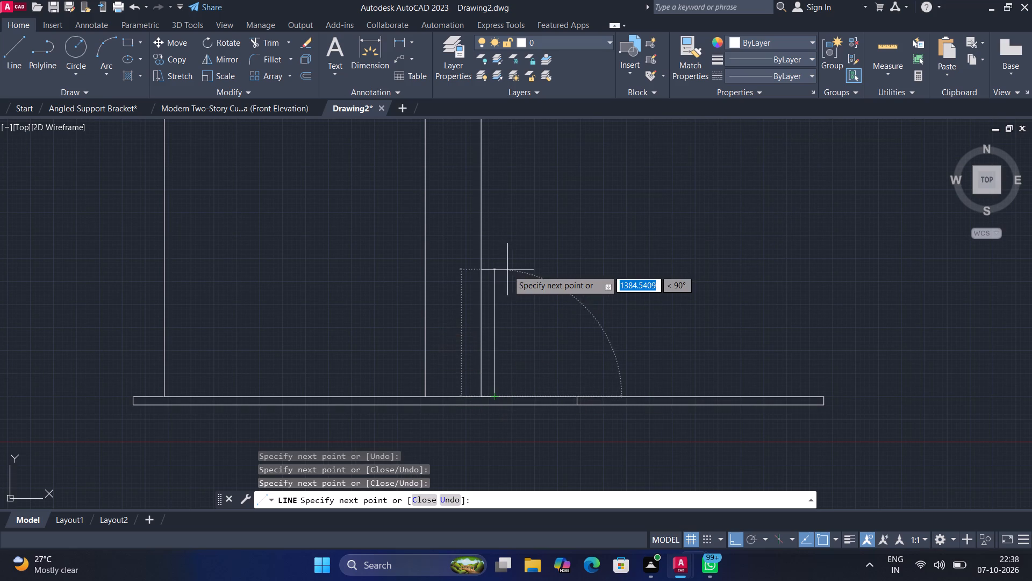
{"action": "middle_click_drag", "start_coordinate": [507, 270], "coordinate": [507, 350]}
{"action": "middle_click_drag", "start_coordinate": [512, 161], "coordinate": [511, 235]}
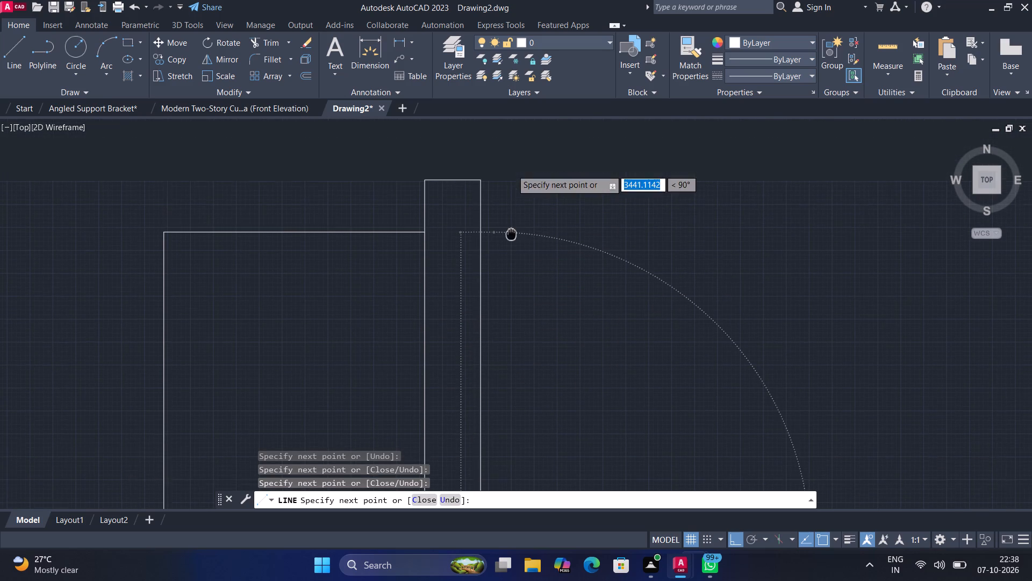
{"action": "middle_click_drag", "start_coordinate": [511, 235], "coordinate": [512, 239]}
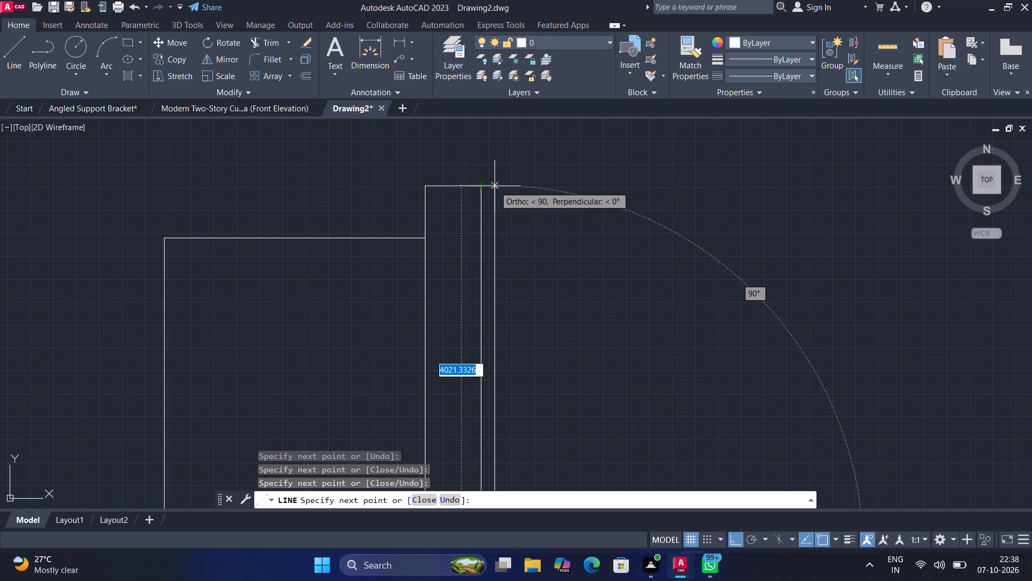
{"action": "left_click", "coordinate": [494, 186]}
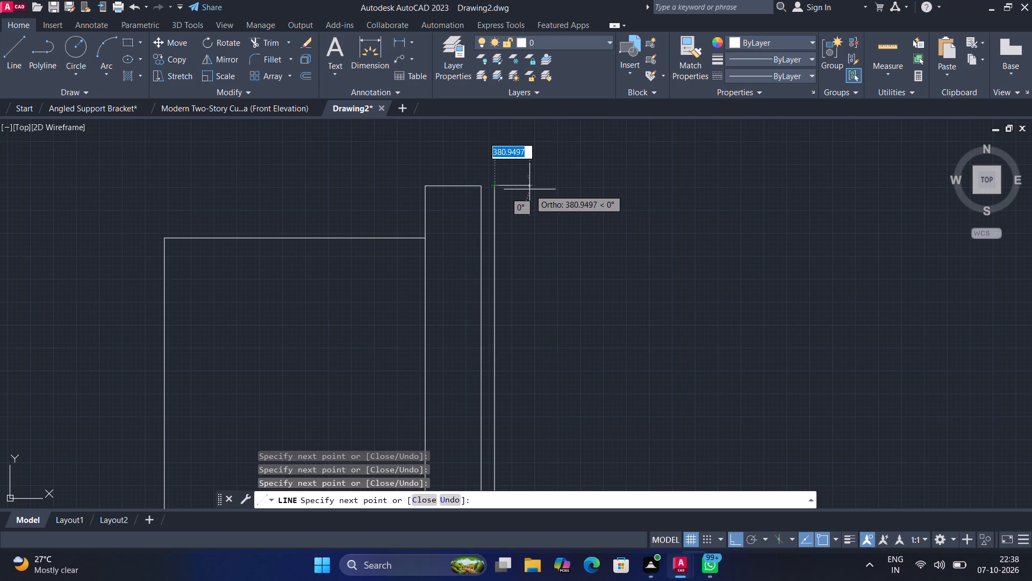
{"action": "left_click", "coordinate": [540, 189]}
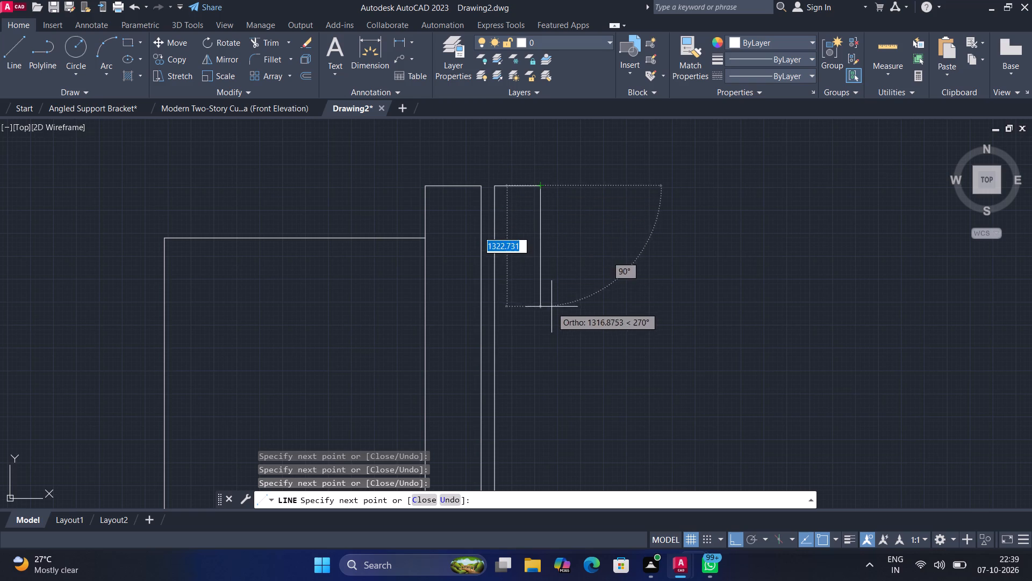
{"action": "middle_click_drag", "start_coordinate": [557, 327], "coordinate": [575, 215]}
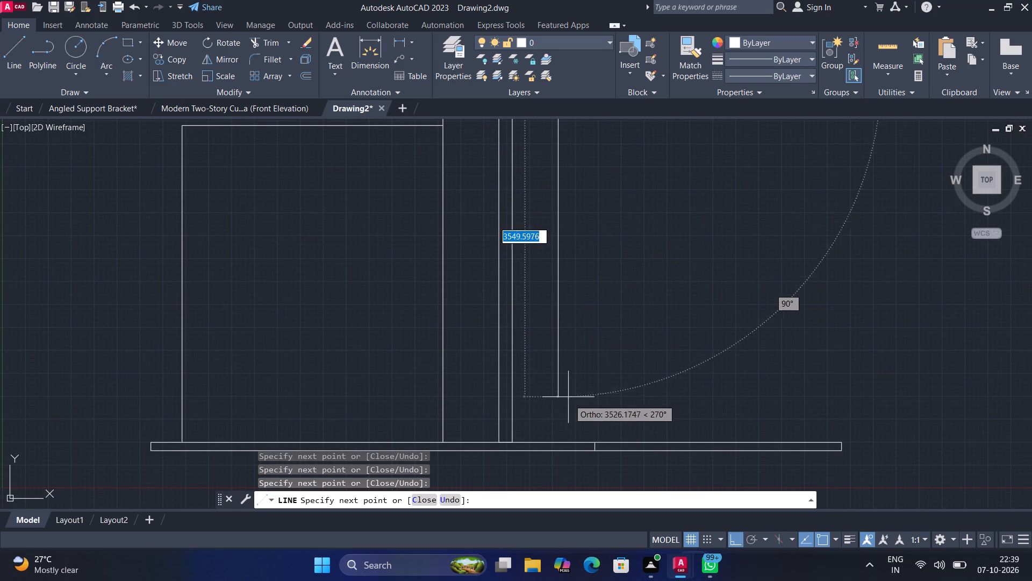
{"action": "left_click", "coordinate": [561, 441]}
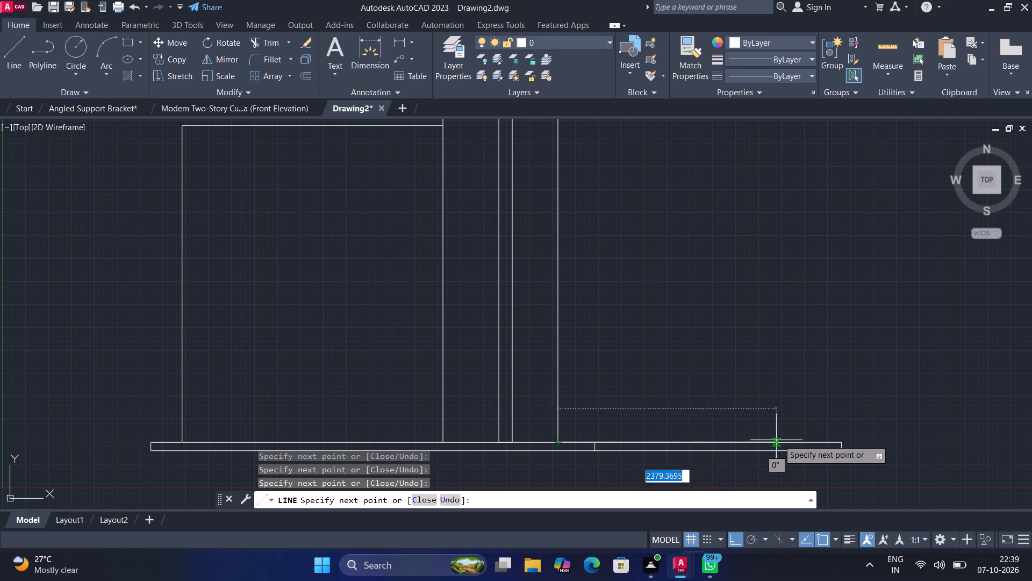
Draw a second wall outline from the second pillar's right side, about 2801 wide and slightly lower than the first wall.
{"action": "left_click", "coordinate": [815, 444]}
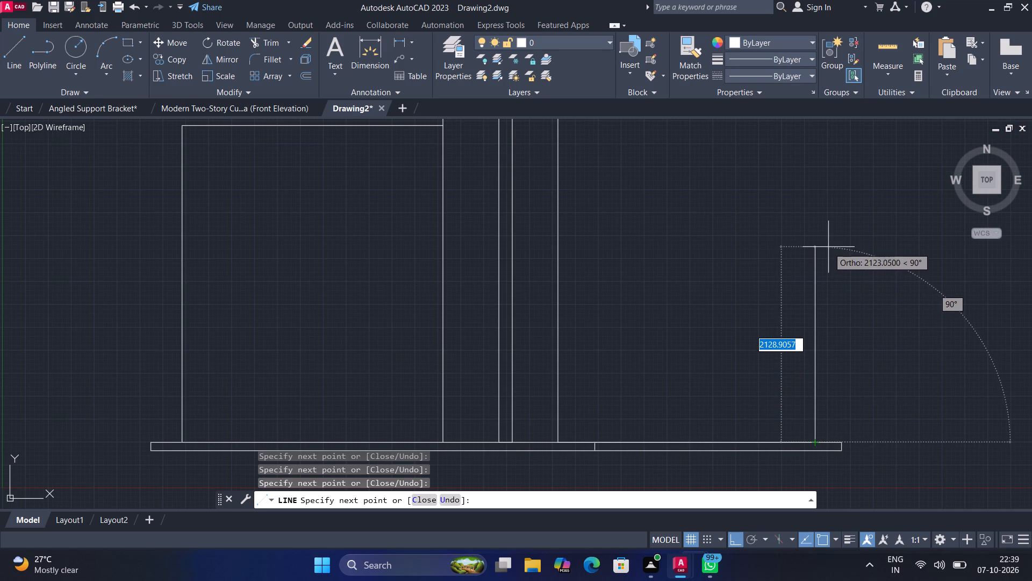
{"action": "middle_click_drag", "start_coordinate": [829, 246], "coordinate": [827, 331]}
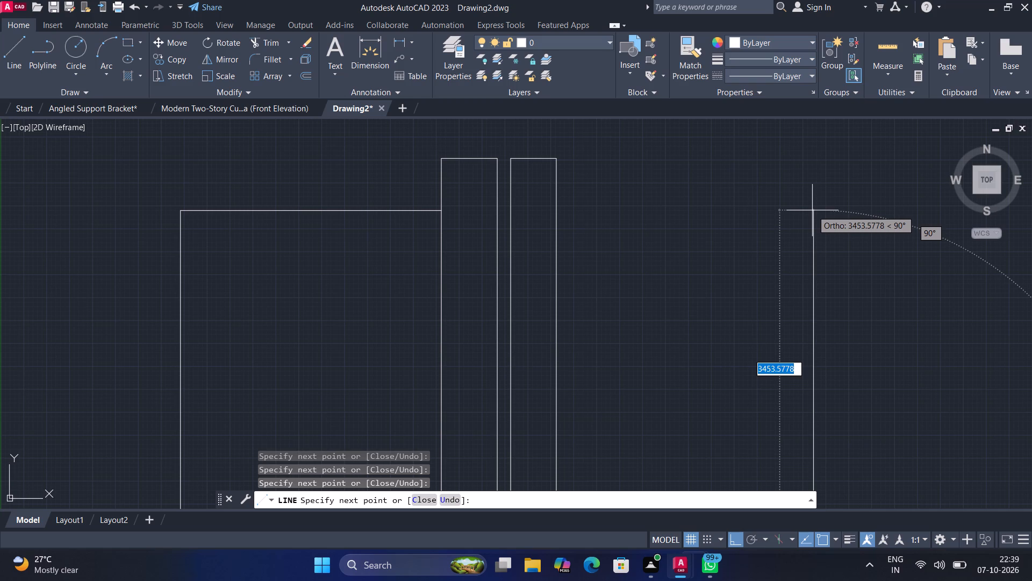
{"action": "left_click", "coordinate": [811, 220]}
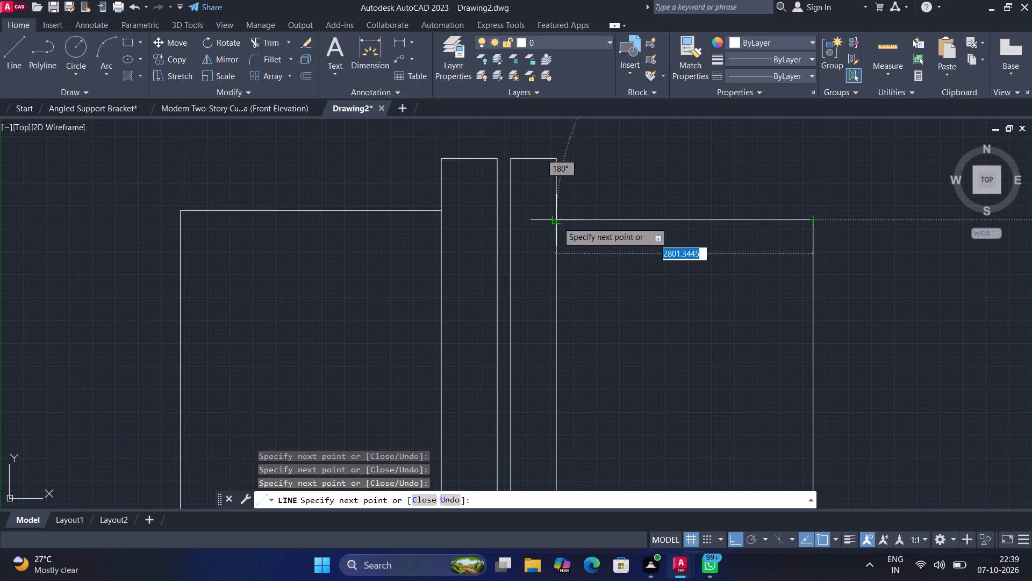
{"action": "left_click", "coordinate": [557, 222]}
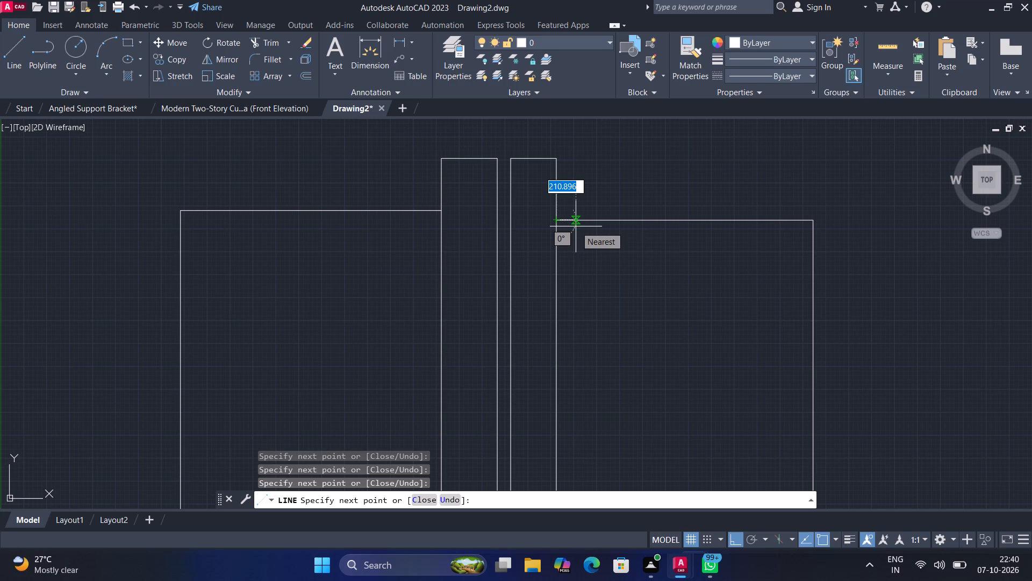
{"action": "key", "text": "Escape"}
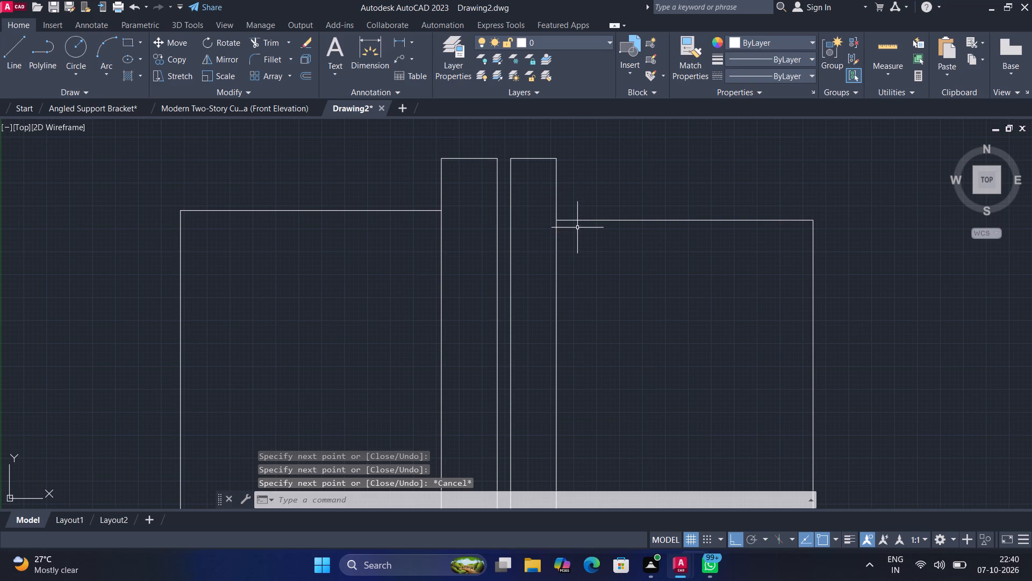
Trim away the short vertical divider inside the ground strip where the extension joins it.
{"action": "scroll", "coordinate": [625, 302], "scroll_direction": "down", "scroll_amount": 1}
{"action": "middle_click_drag", "start_coordinate": [625, 301], "coordinate": [627, 251]}
{"action": "scroll", "coordinate": [623, 263], "scroll_direction": "up", "scroll_amount": 1}
{"action": "middle_click_drag", "start_coordinate": [623, 263], "coordinate": [627, 0]}
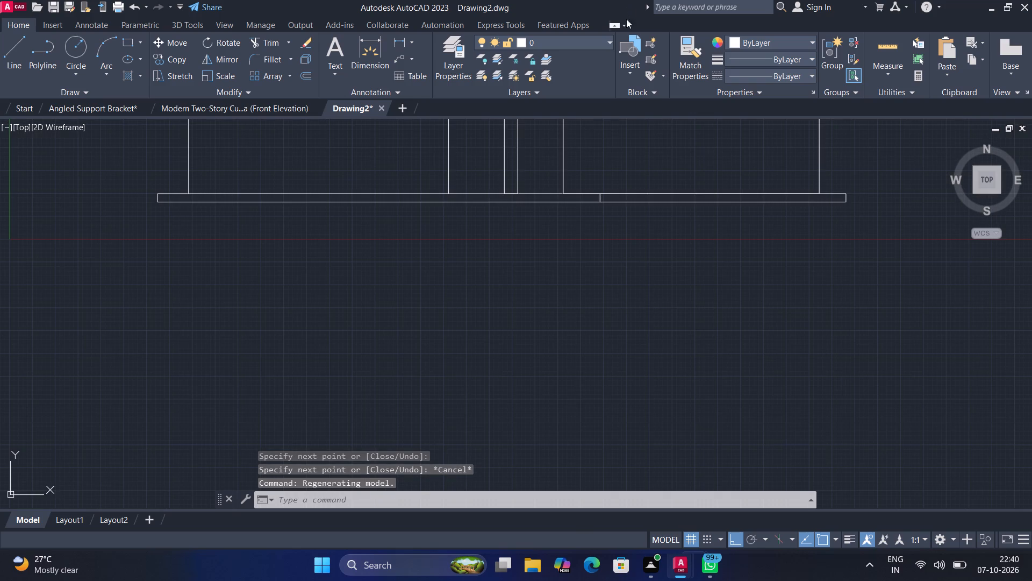
{"action": "left_click", "coordinate": [261, 42]}
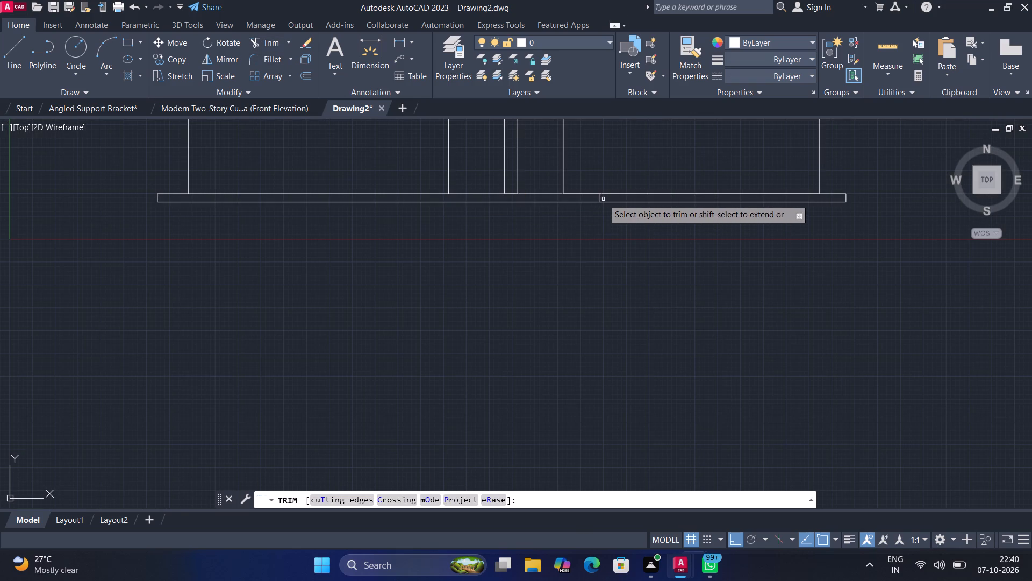
{"action": "left_click", "coordinate": [599, 199]}
Draw a thin roof slab on top of the left wall, slightly overhanging its outer edge and ending at the first pillar.
{"action": "middle_click_drag", "start_coordinate": [629, 141], "coordinate": [633, 157]}
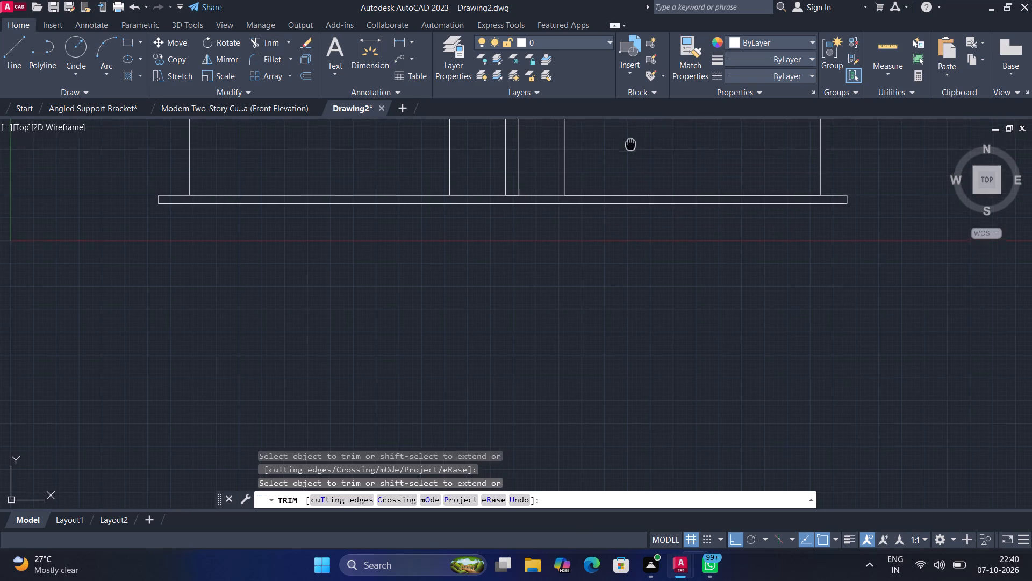
{"action": "middle_click_drag", "start_coordinate": [633, 157], "coordinate": [654, 349]}
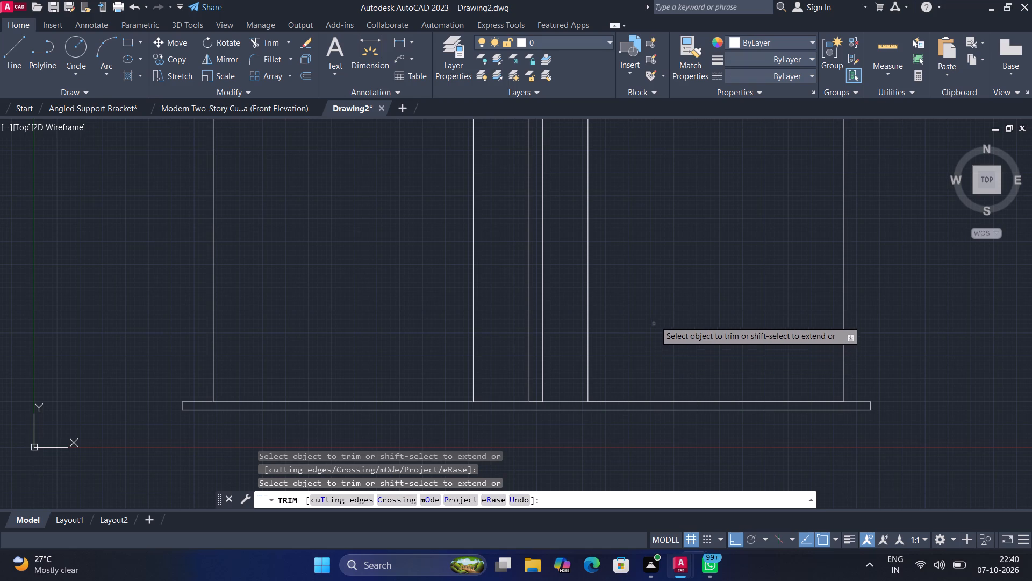
{"action": "scroll", "coordinate": [658, 301], "scroll_direction": "down", "scroll_amount": 2}
{"action": "scroll", "coordinate": [658, 300], "scroll_direction": "up", "scroll_amount": 1}
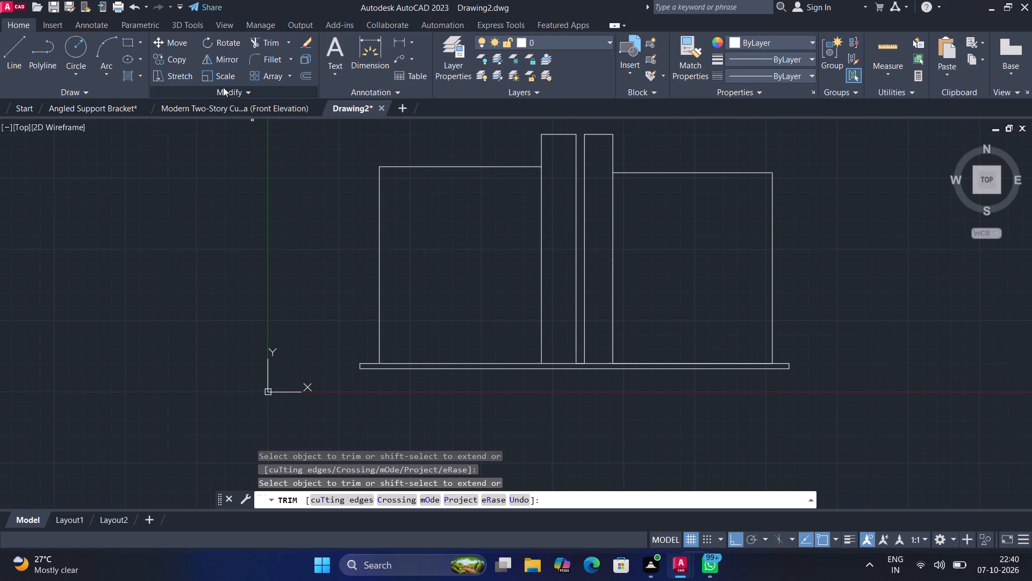
{"action": "left_click", "coordinate": [22, 40]}
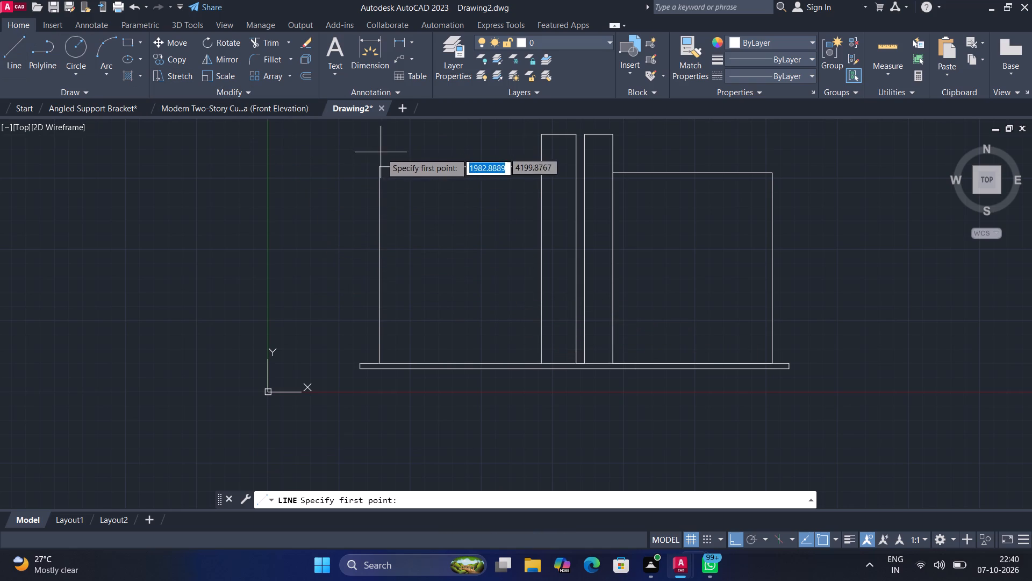
{"action": "left_click", "coordinate": [379, 167]}
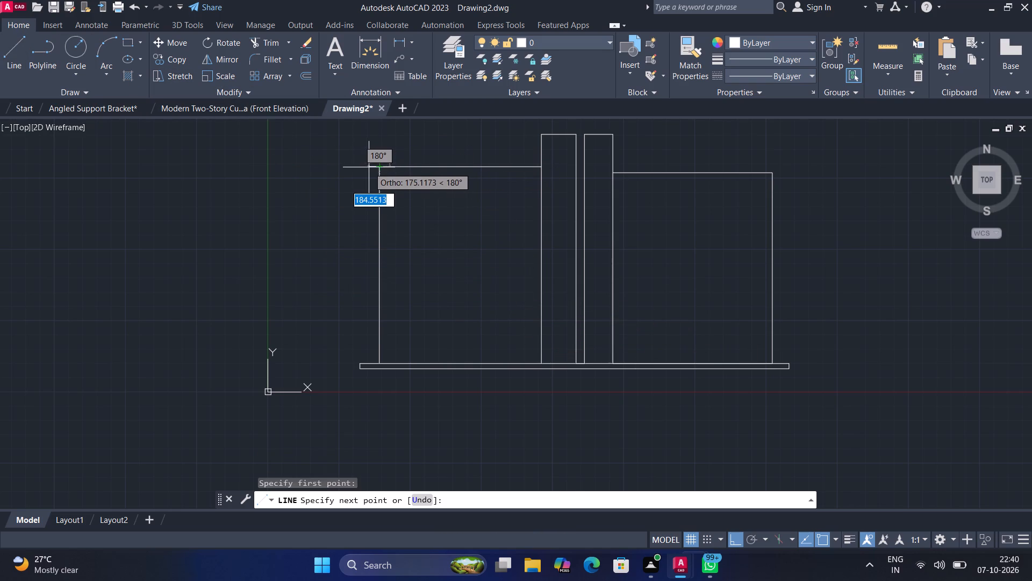
{"action": "left_click", "coordinate": [370, 166]}
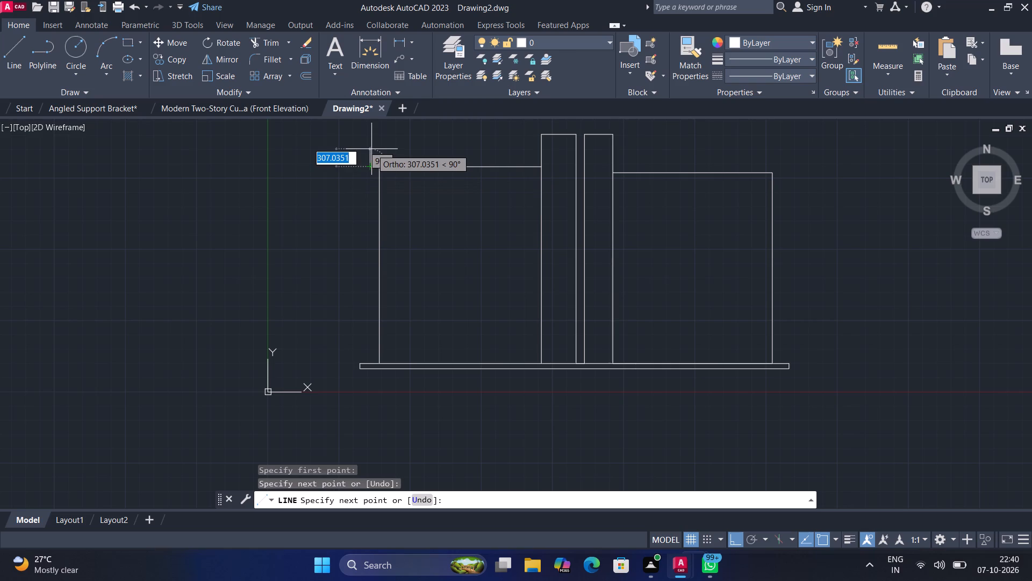
{"action": "left_click", "coordinate": [371, 153]}
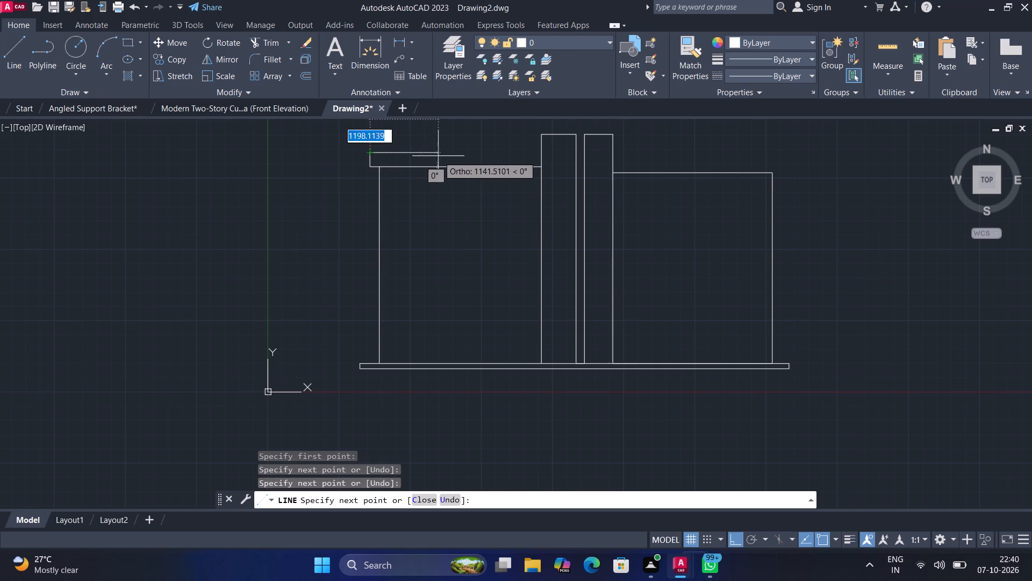
{"action": "left_click", "coordinate": [543, 155]}
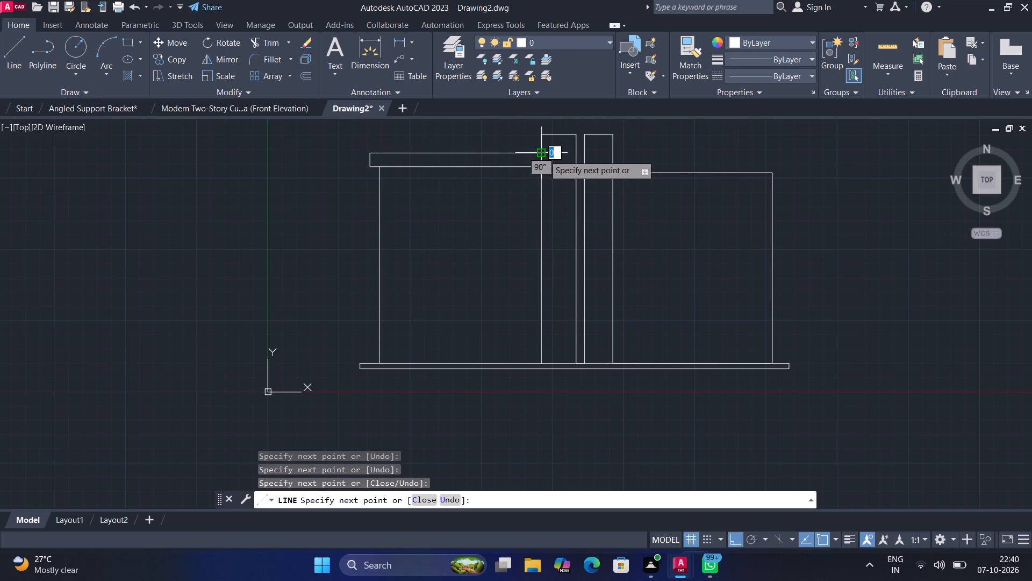
{"action": "key", "text": "Escape"}
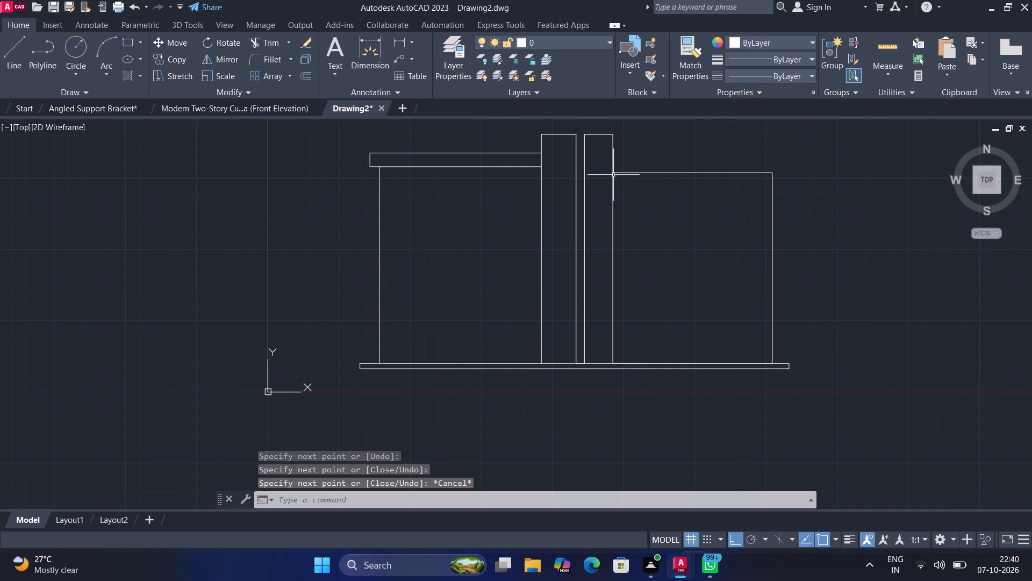
Draw a thin roof slab about 3300 wide on top of the right wall, from the second pillar to beyond the wall's outer edge.
{"action": "key", "text": "space"}
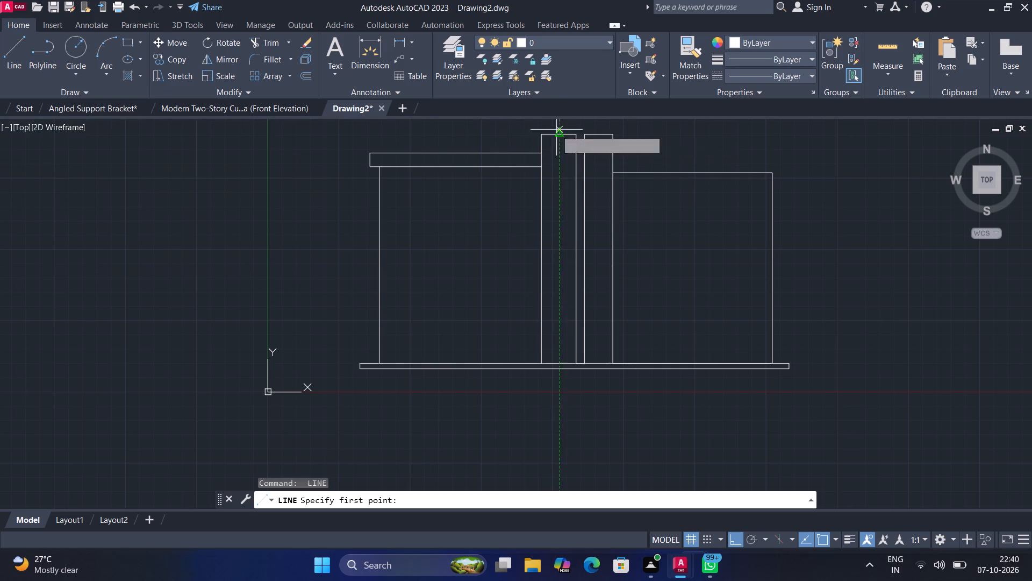
{"action": "left_click", "coordinate": [613, 175]}
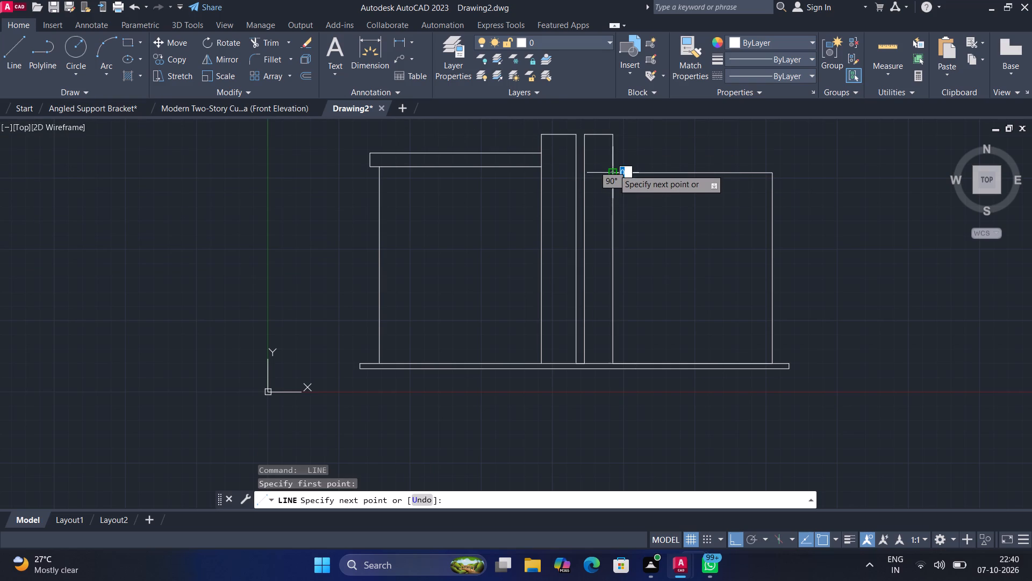
{"action": "left_click", "coordinate": [613, 165]}
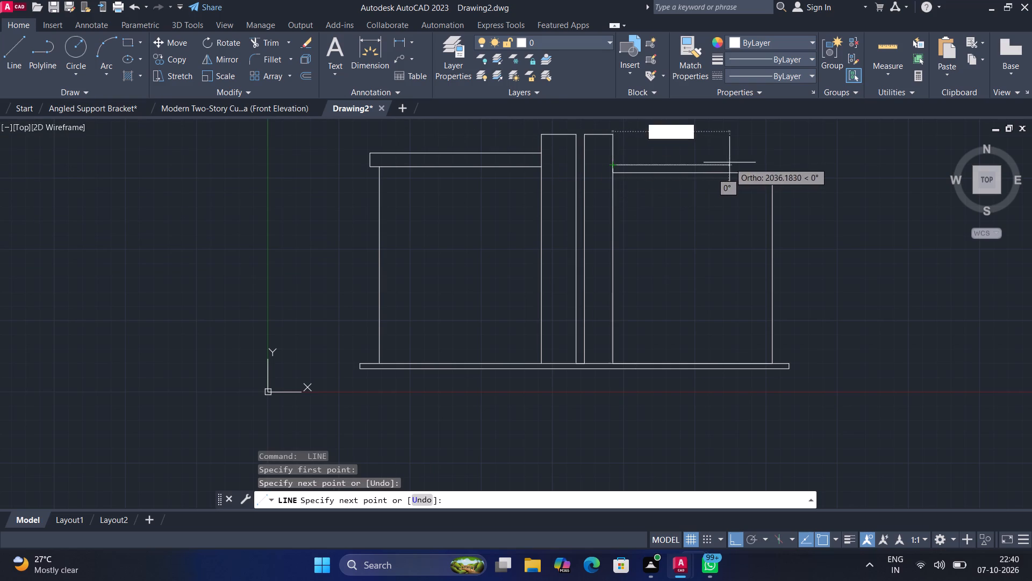
{"action": "left_click", "coordinate": [803, 166]}
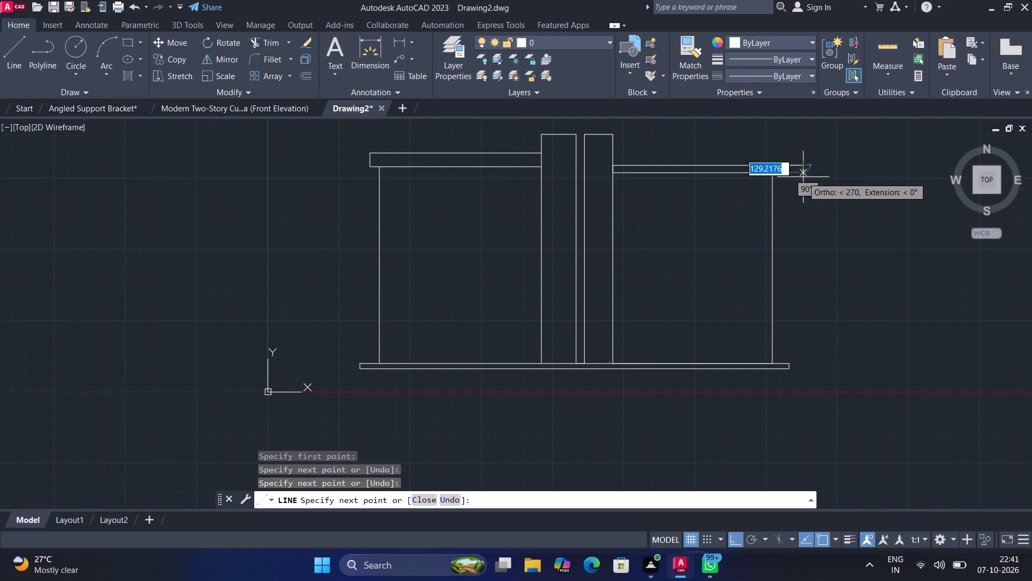
{"action": "left_click", "coordinate": [802, 174]}
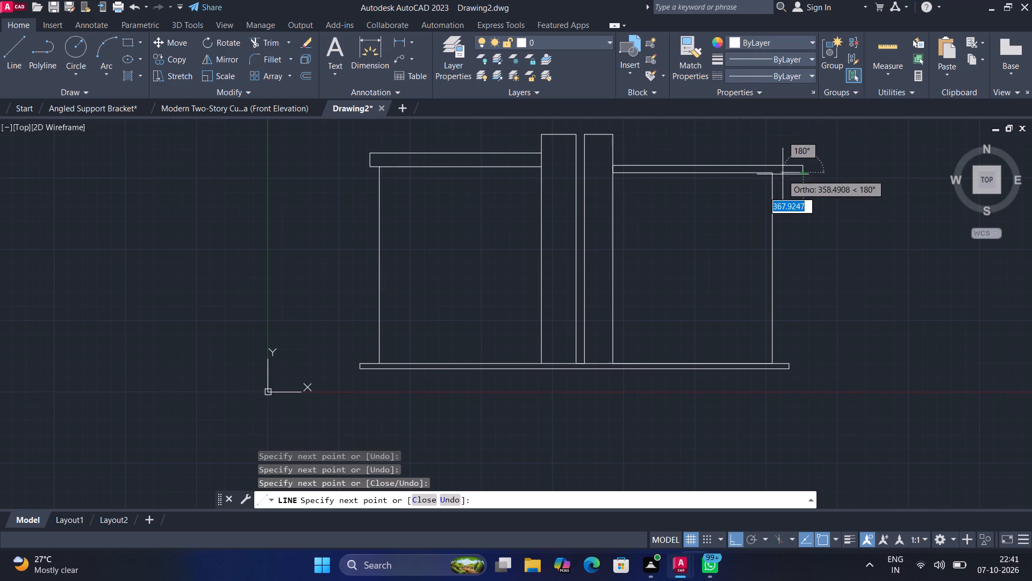
{"action": "left_click", "coordinate": [775, 175]}
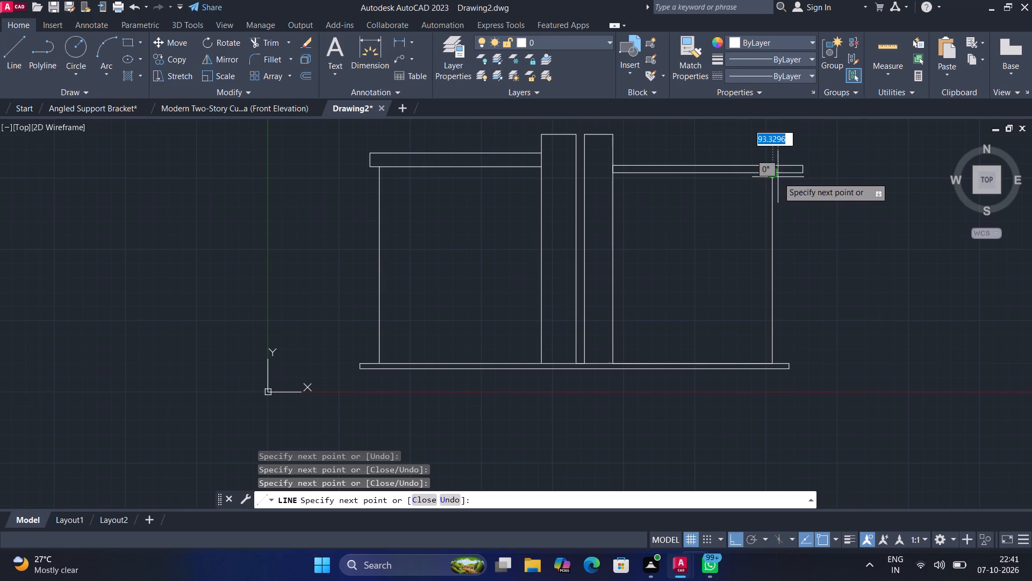
{"action": "key", "text": "Escape"}
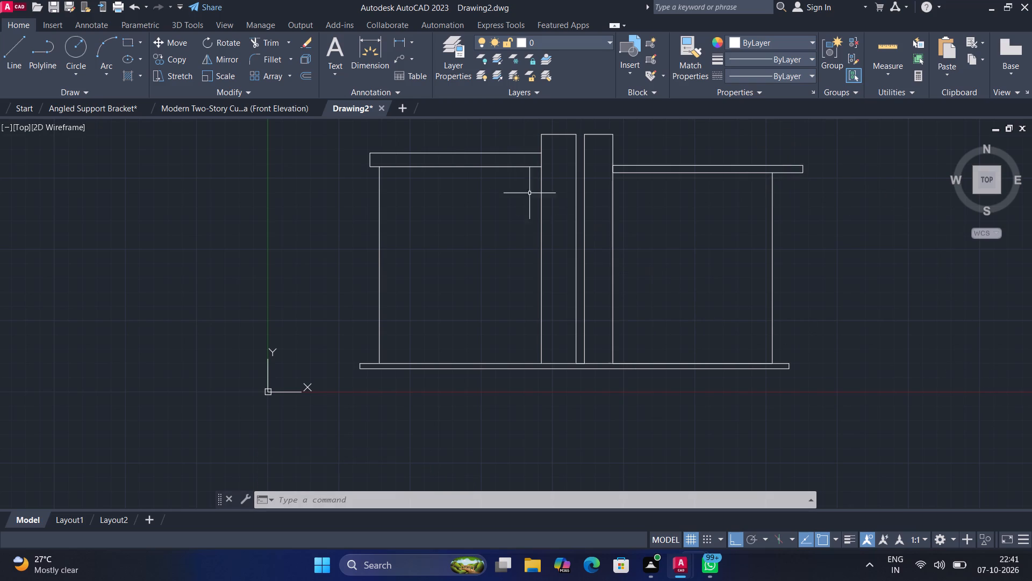
Draw a short horizontal line bridging the gap between the two pillars just below their tops.
{"action": "left_click", "coordinate": [5, 40]}
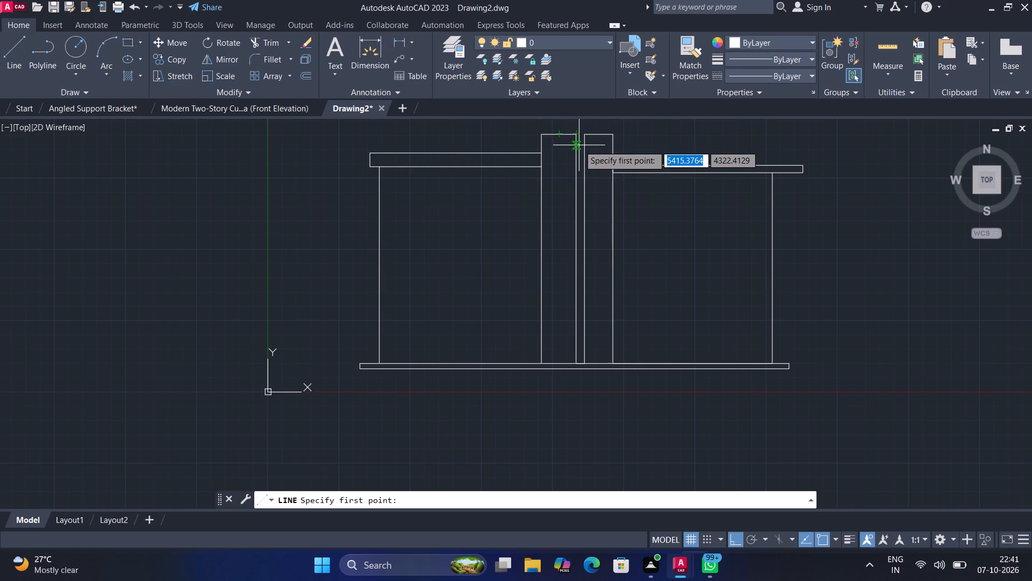
{"action": "left_click", "coordinate": [577, 145]}
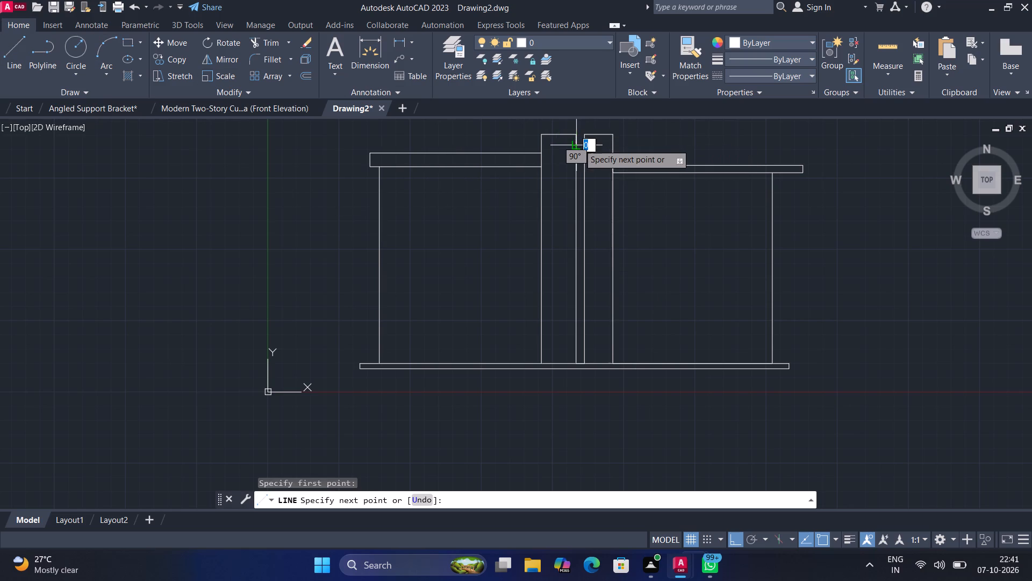
{"action": "left_click", "coordinate": [588, 144]}
{"action": "key", "text": "Escape"}
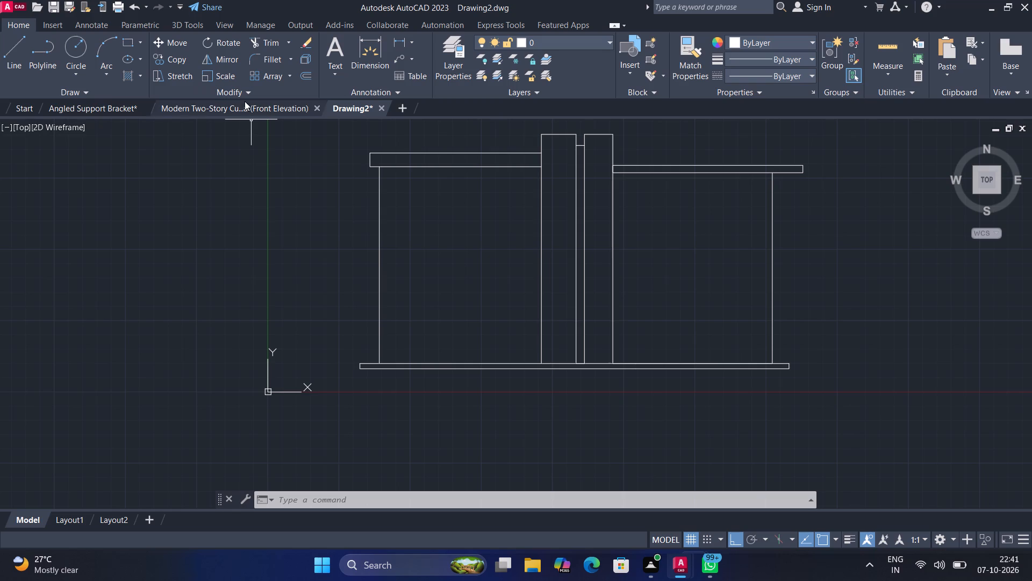
Draw a thin mid-height floor slab about 3011 wide across the left wall, from the first pillar to the roof slab's outer edge line.
{"action": "left_click", "coordinate": [18, 44]}
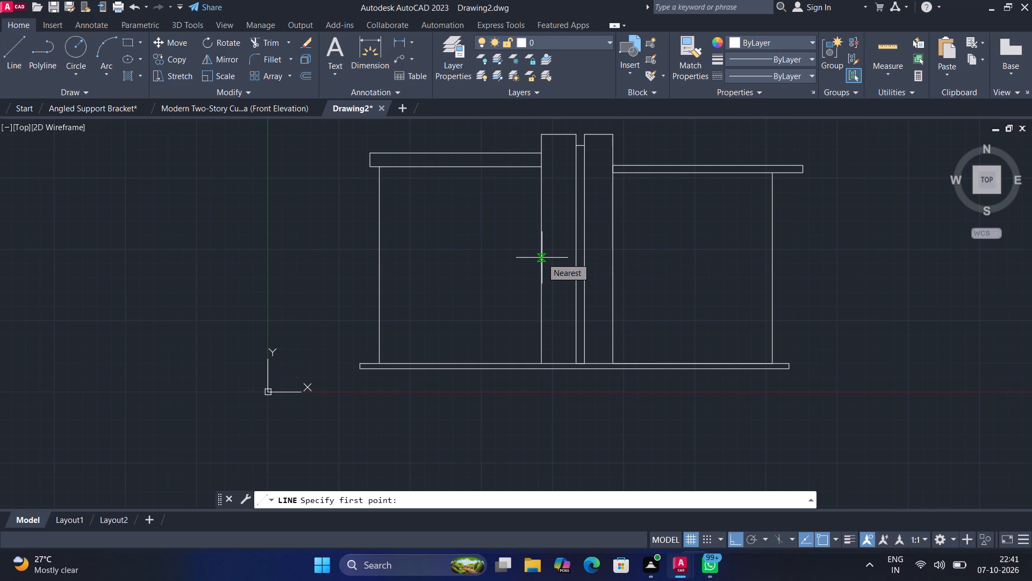
{"action": "left_click", "coordinate": [541, 258]}
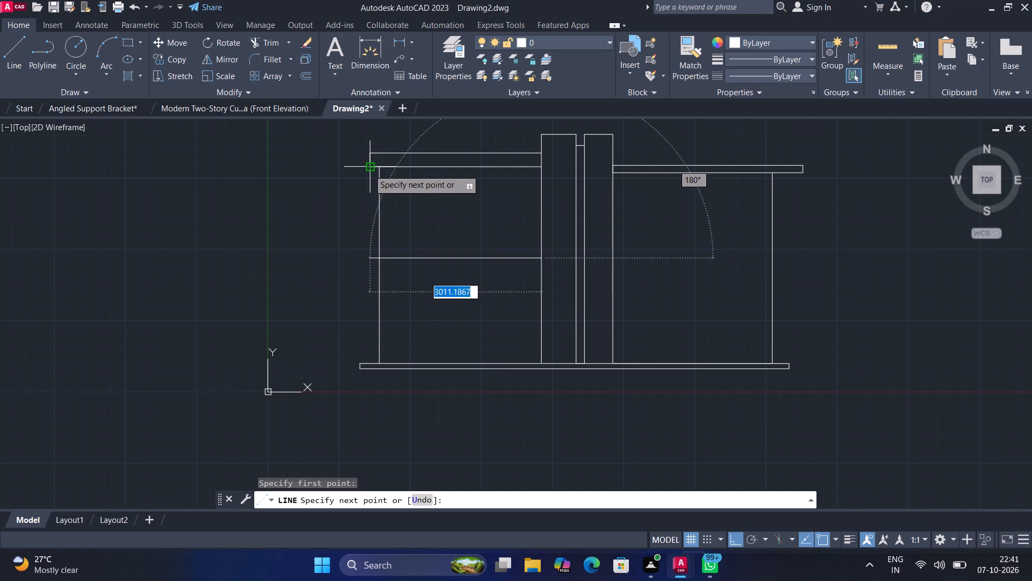
{"action": "left_click", "coordinate": [371, 258]}
{"action": "left_click", "coordinate": [372, 267]}
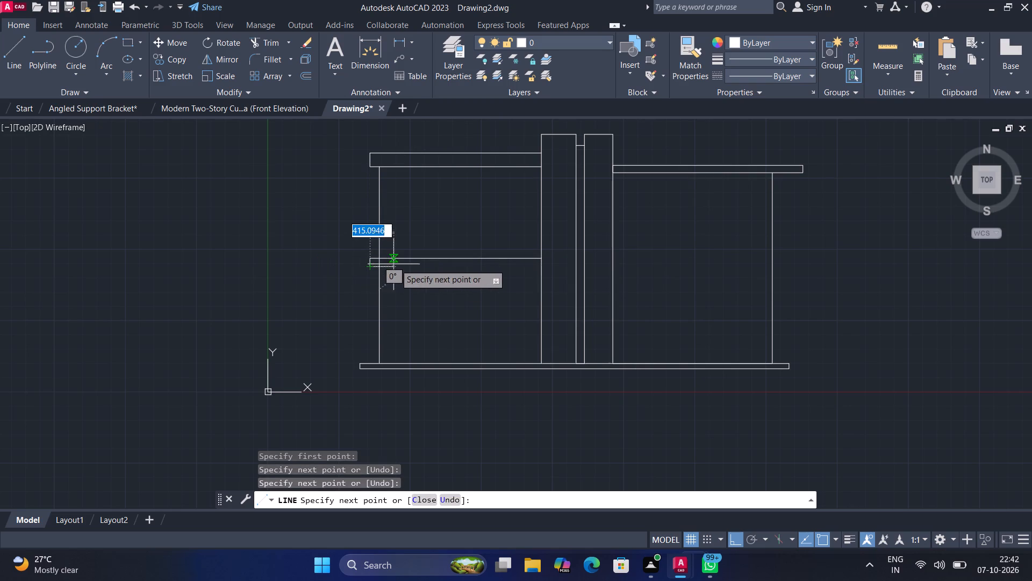
{"action": "left_click", "coordinate": [540, 270]}
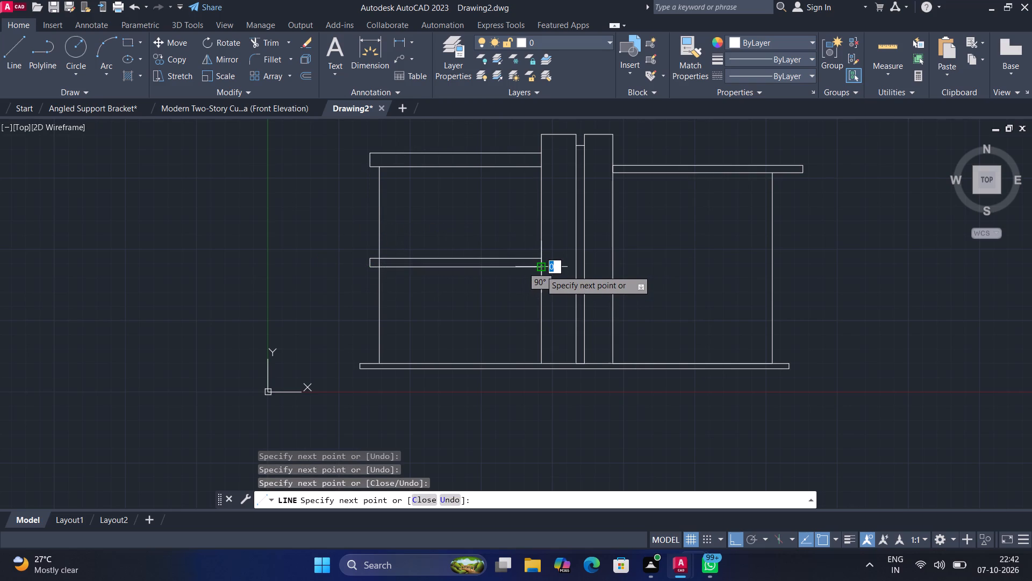
{"action": "key", "text": "Escape"}
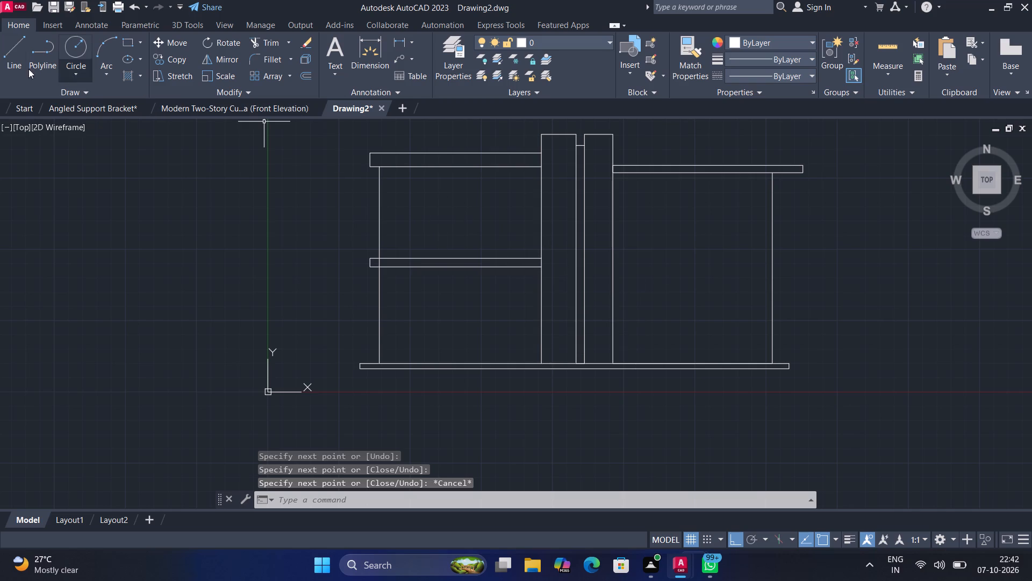
Draw a balcony parapet outline about 547 high and 3011 wide on top of the left mid-height slab, ending at the first pillar.
{"action": "left_click", "coordinate": [0, 58]}
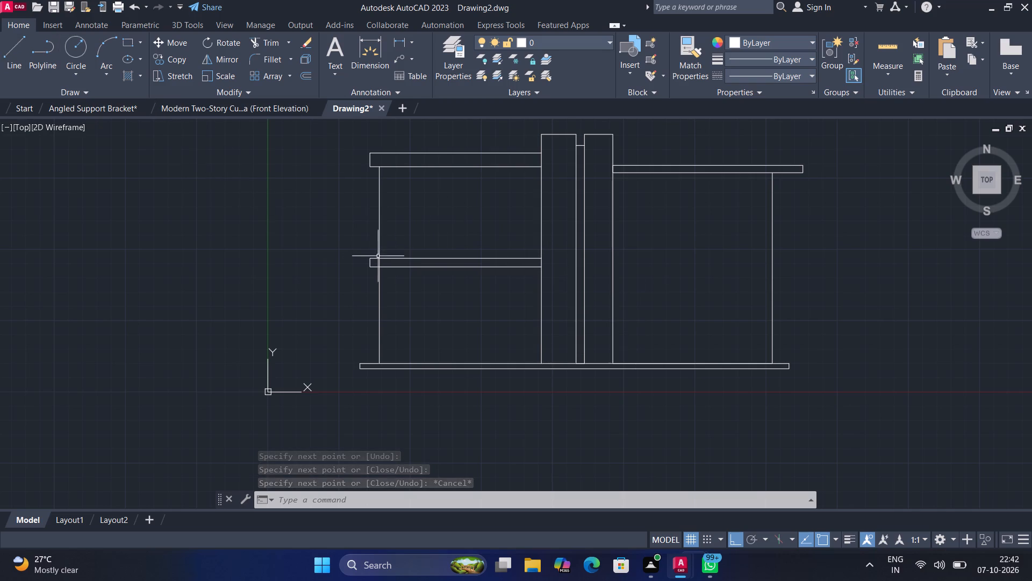
{"action": "left_click", "coordinate": [17, 53]}
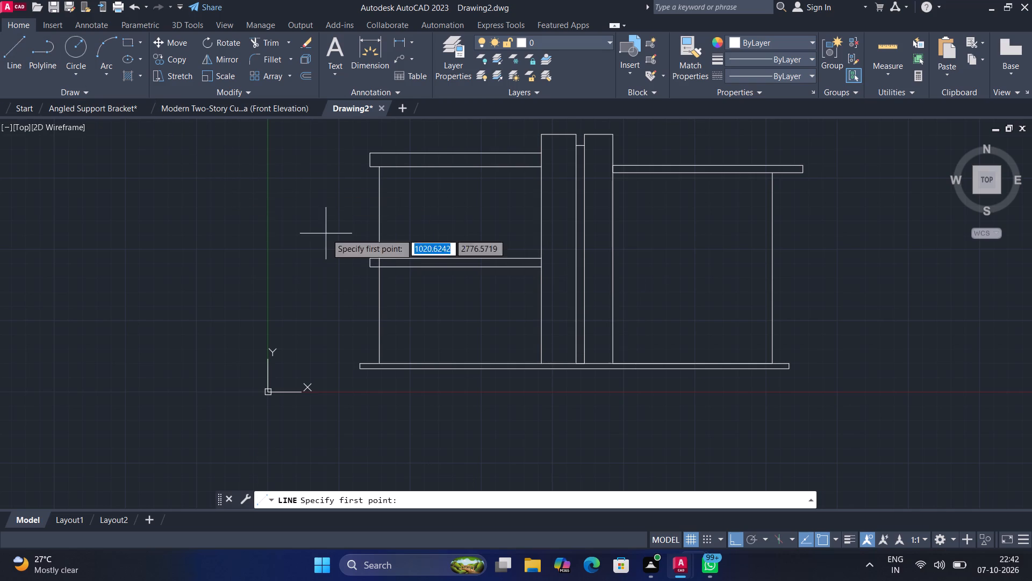
{"action": "left_click", "coordinate": [368, 258]}
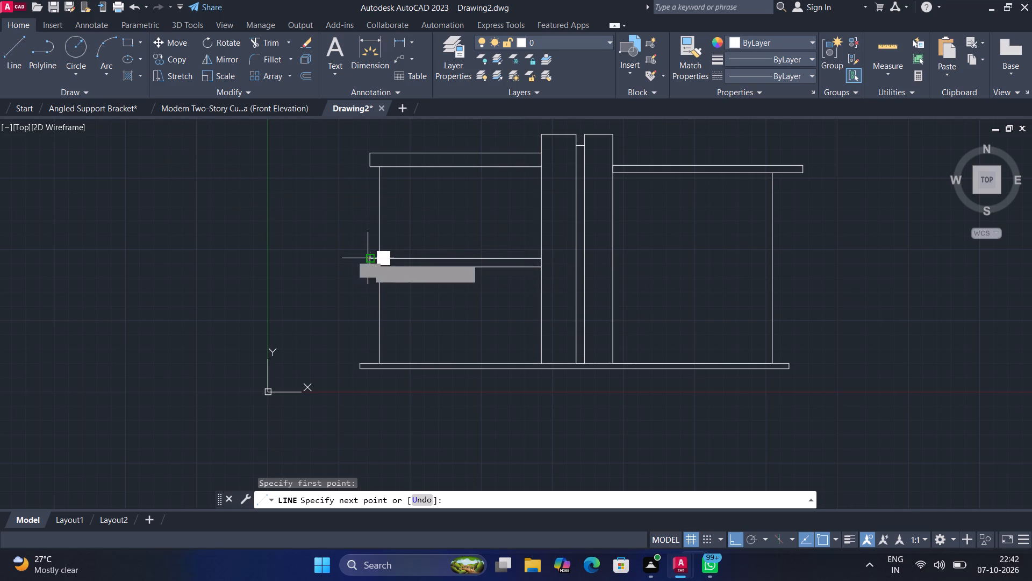
{"action": "left_click", "coordinate": [366, 227]}
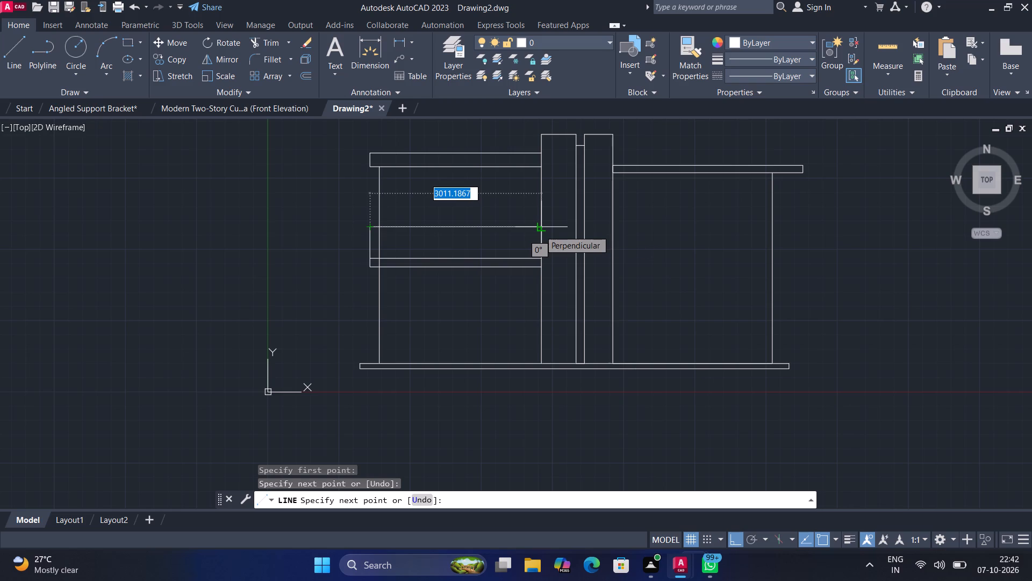
{"action": "left_click", "coordinate": [541, 230]}
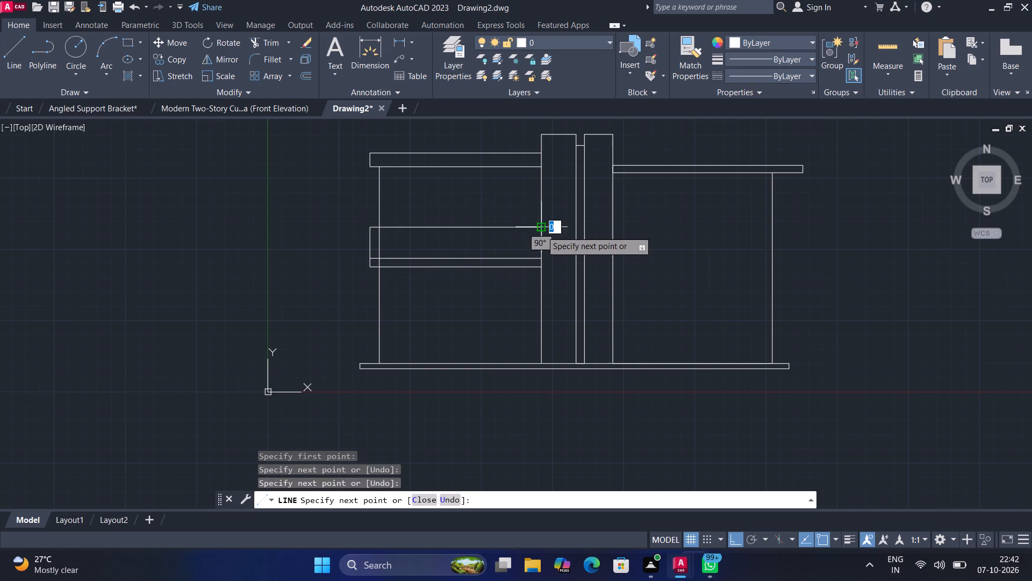
{"action": "left_click", "coordinate": [541, 270]}
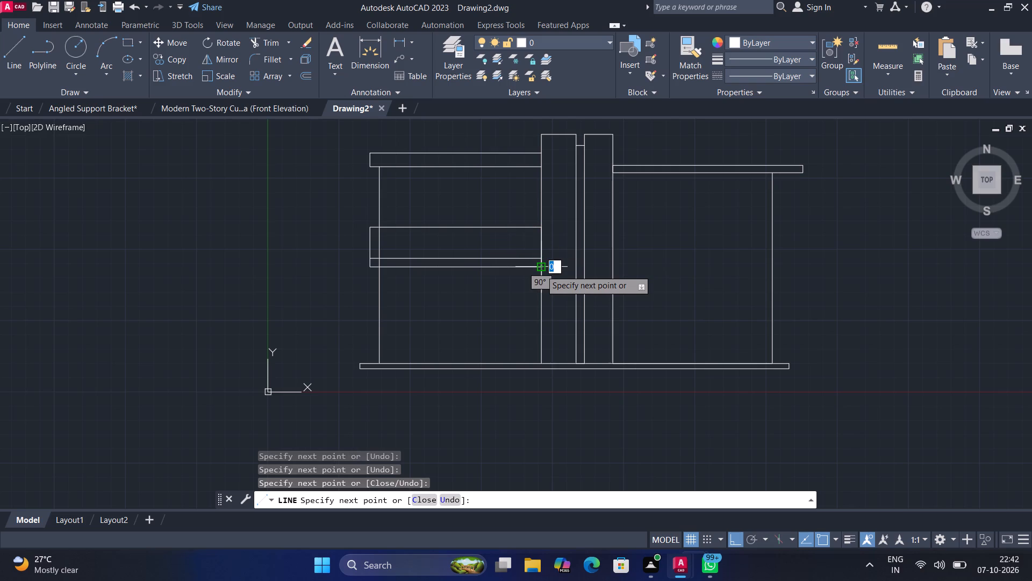
{"action": "key", "text": "Escape"}
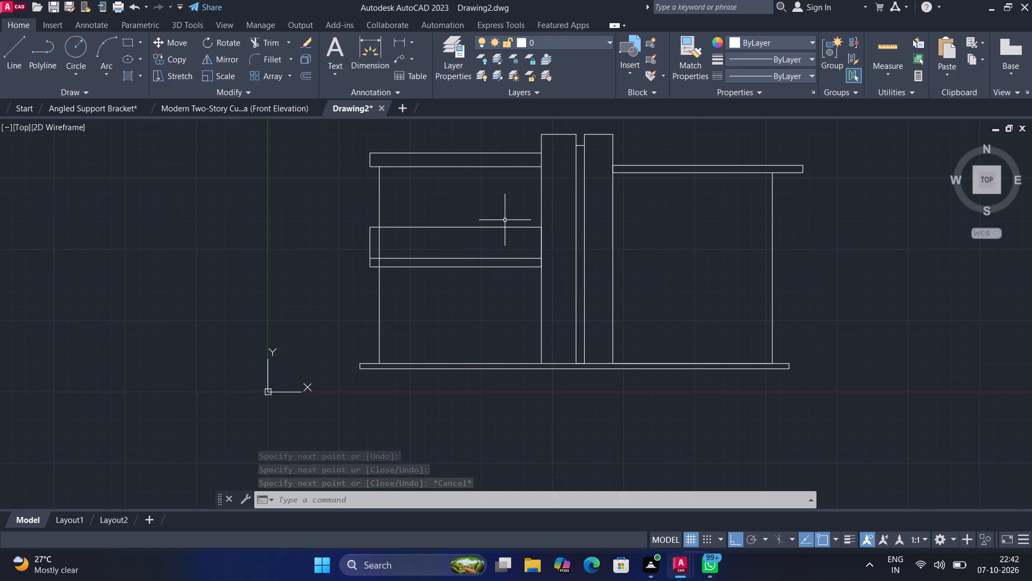
Draw a wide door opening on the ground strip inside the lower left wall, about 1700 wide and 1000 high.
{"action": "scroll", "coordinate": [505, 220], "scroll_direction": "up", "scroll_amount": 1}
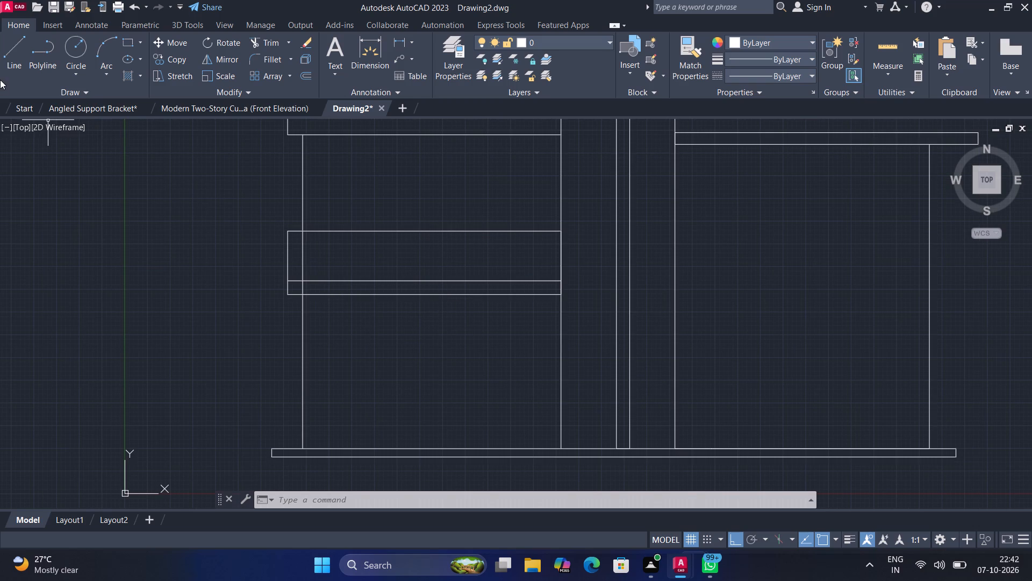
{"action": "left_click", "coordinate": [11, 55]}
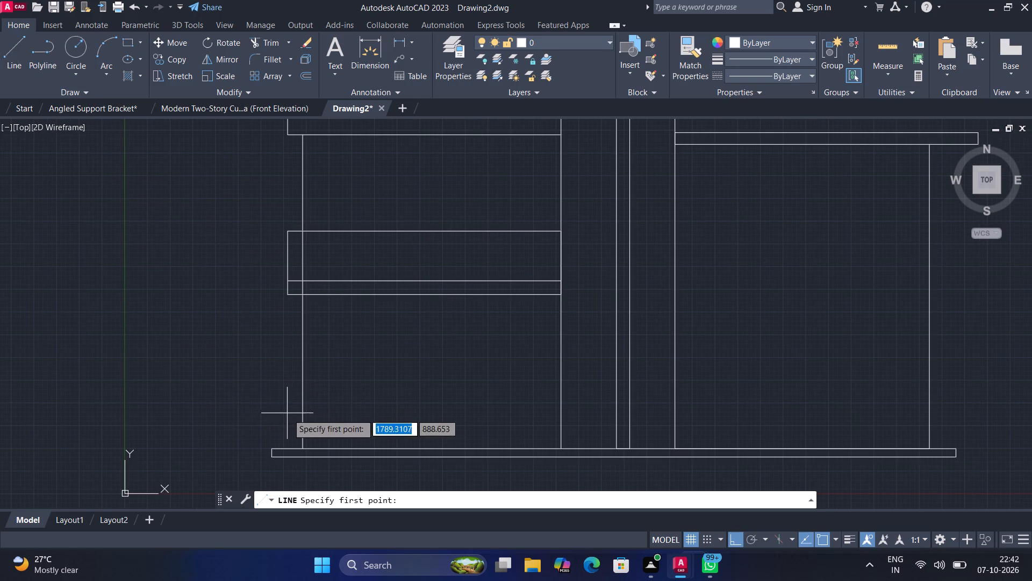
{"action": "left_click", "coordinate": [335, 449]}
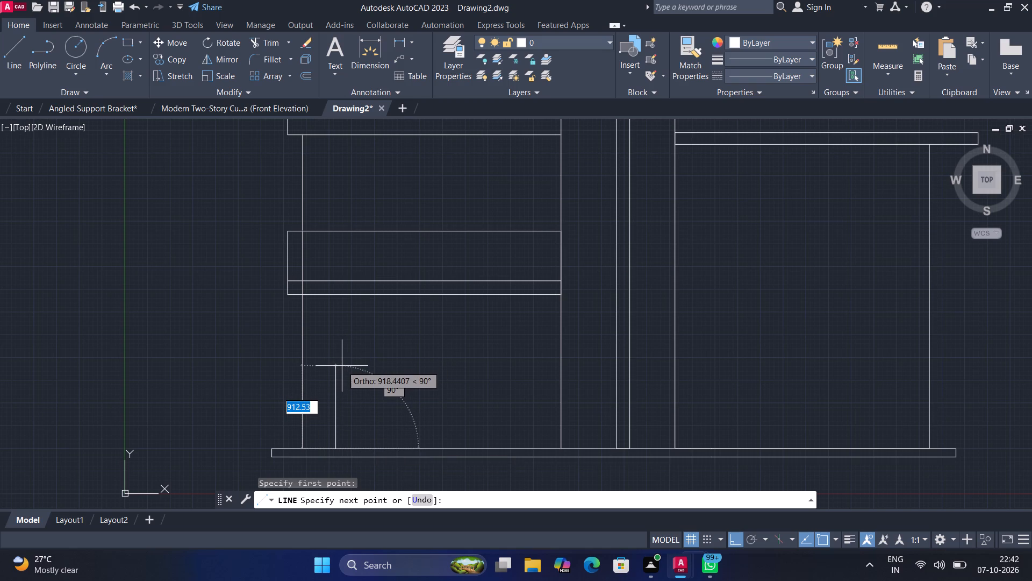
{"action": "left_click", "coordinate": [345, 358]}
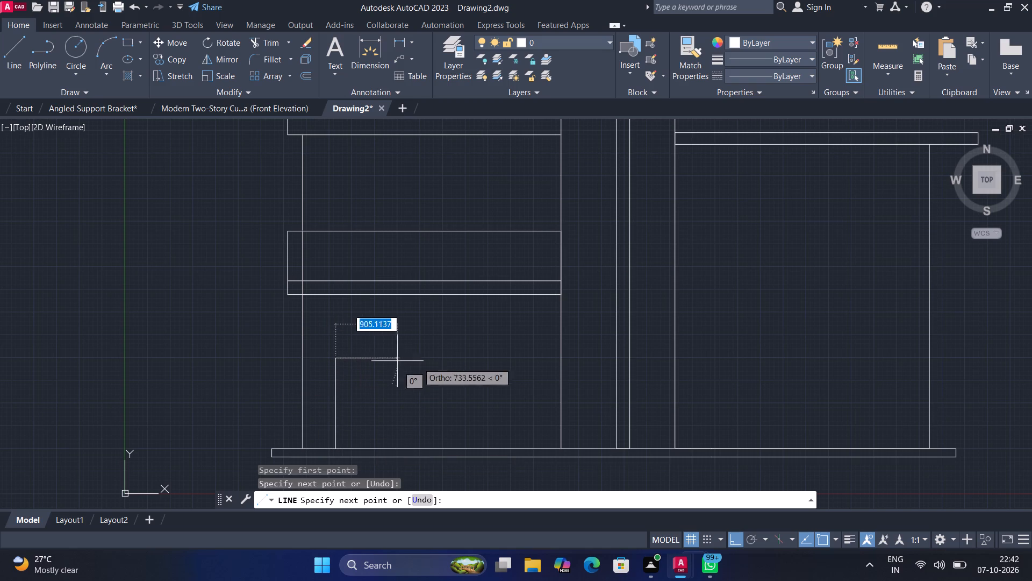
{"action": "left_click", "coordinate": [489, 363]}
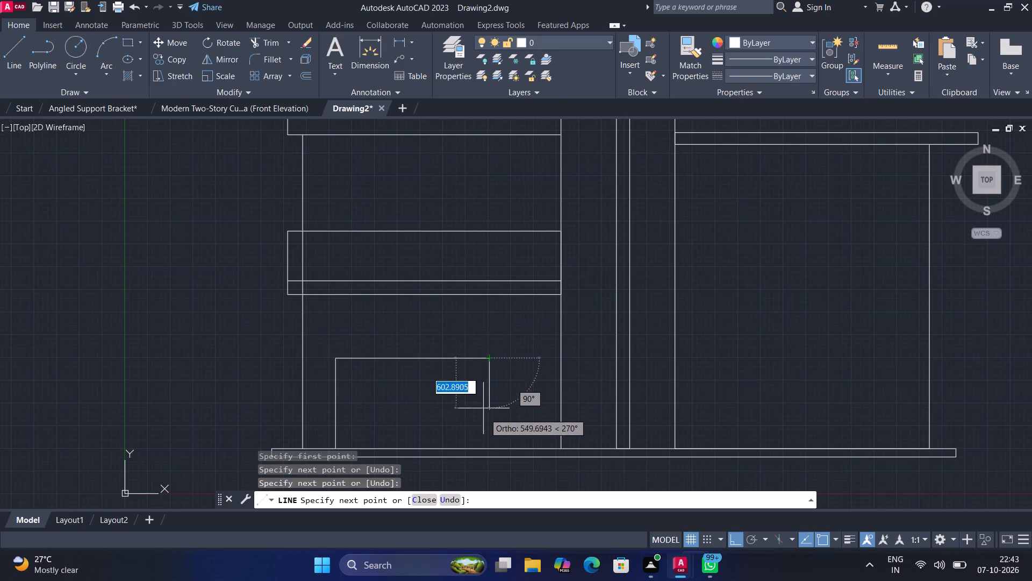
{"action": "left_click", "coordinate": [490, 448]}
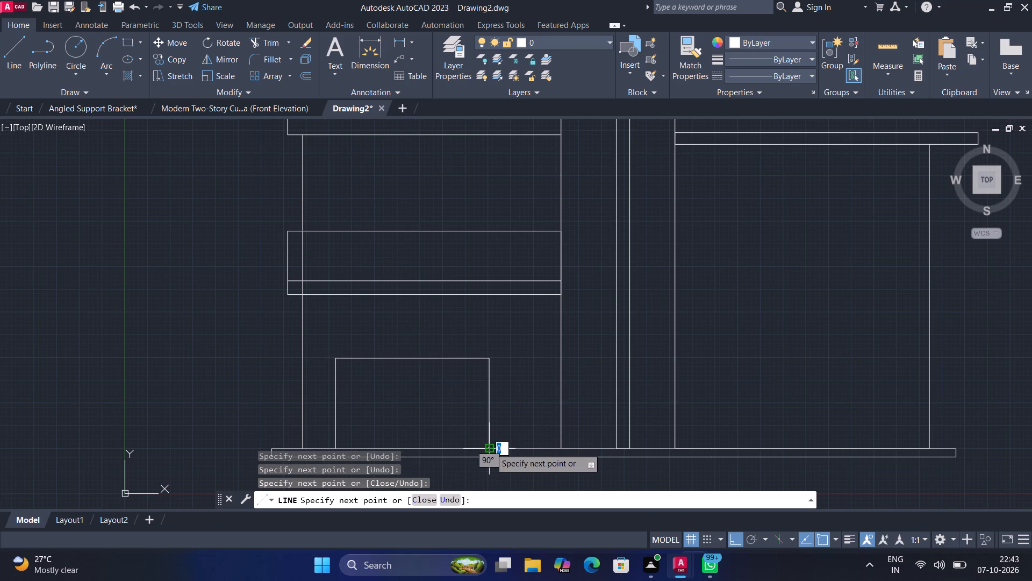
{"action": "key", "text": "Escape"}
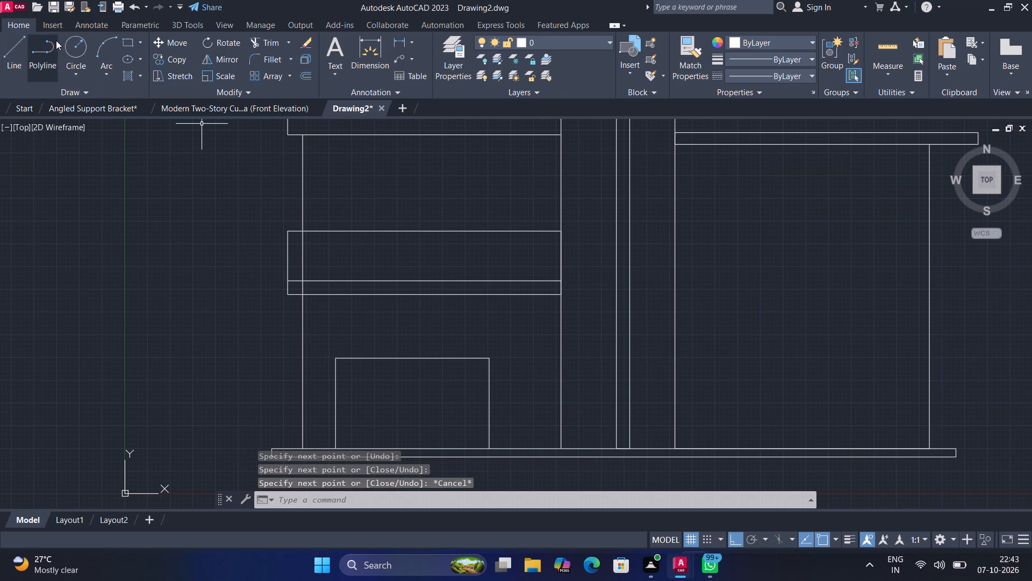
Draw a window rectangle about 509 wide and 721 high between the door opening and the first pillar.
{"action": "left_click", "coordinate": [130, 40]}
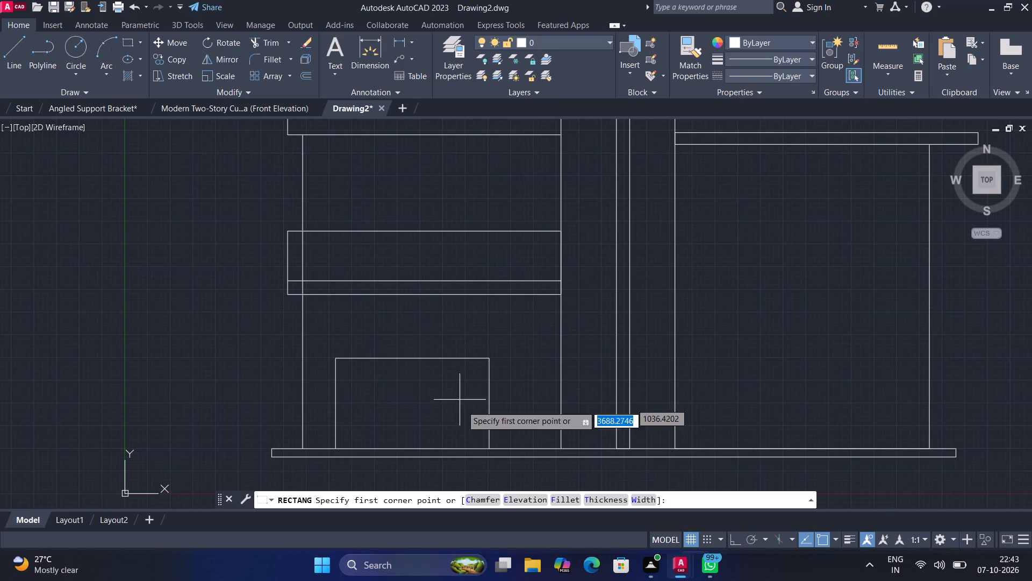
{"action": "left_click", "coordinate": [503, 367]}
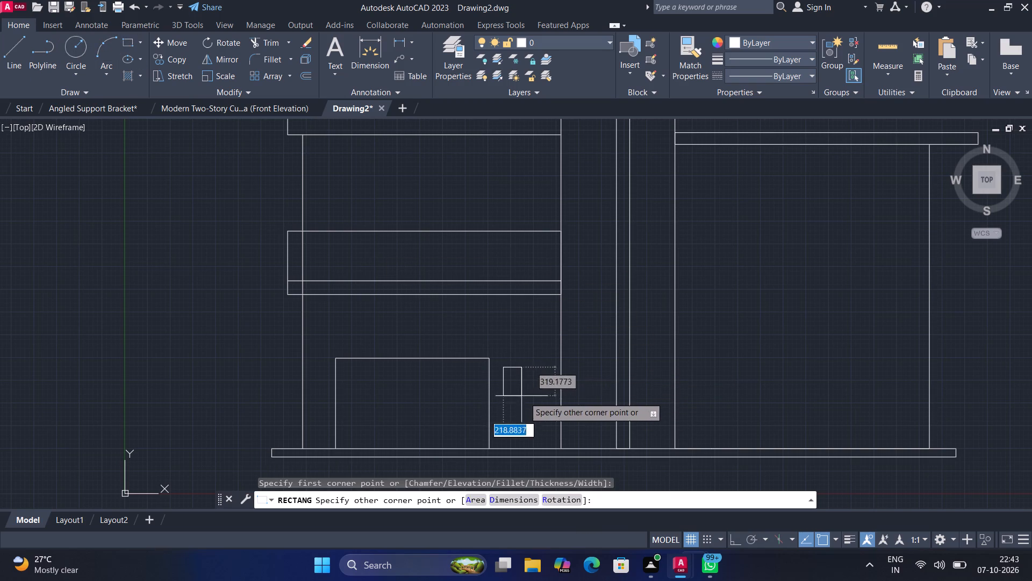
{"action": "left_click", "coordinate": [549, 433]}
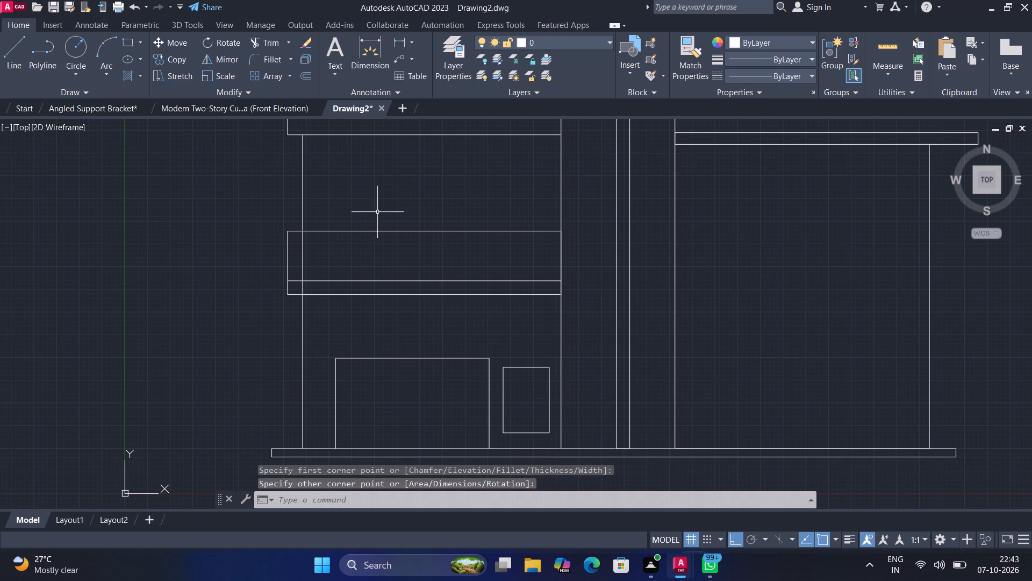
Offset the small window rectangle beside the door opening inward by 30 to form its frame.
{"action": "left_click", "coordinate": [129, 48]}
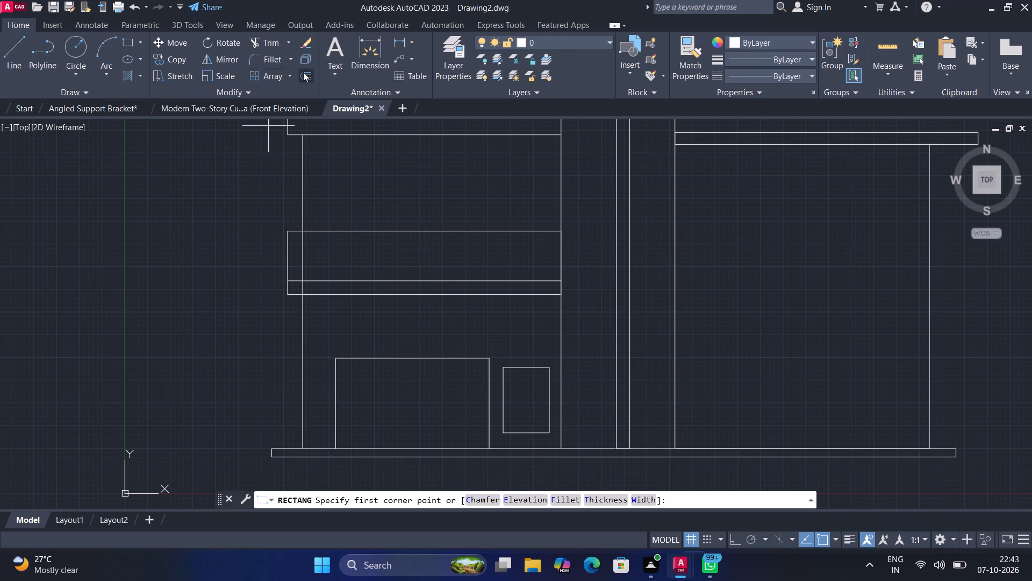
{"action": "left_click", "coordinate": [311, 72]}
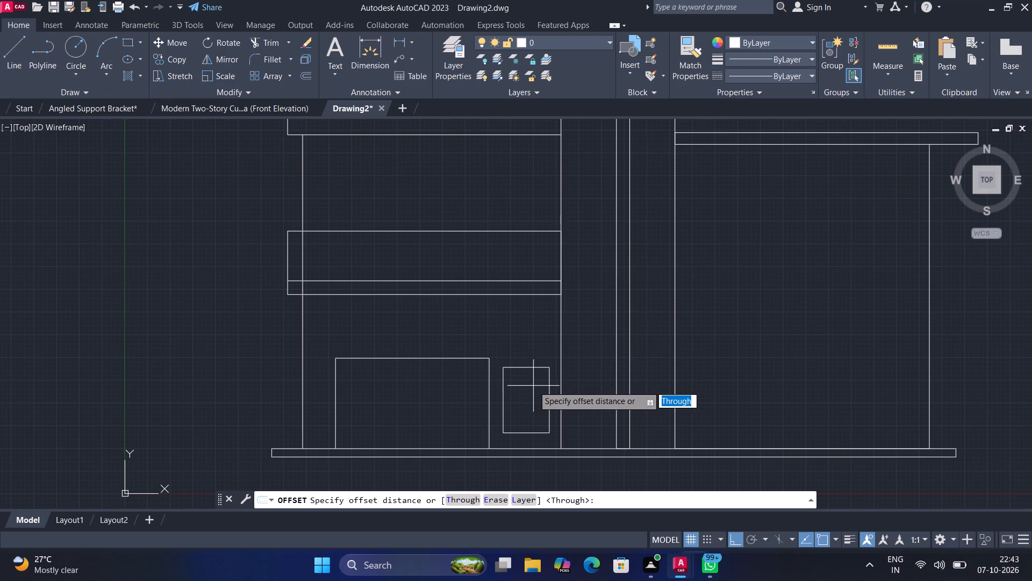
{"action": "key", "text": "Return"}
{"action": "left_click", "coordinate": [521, 367]}
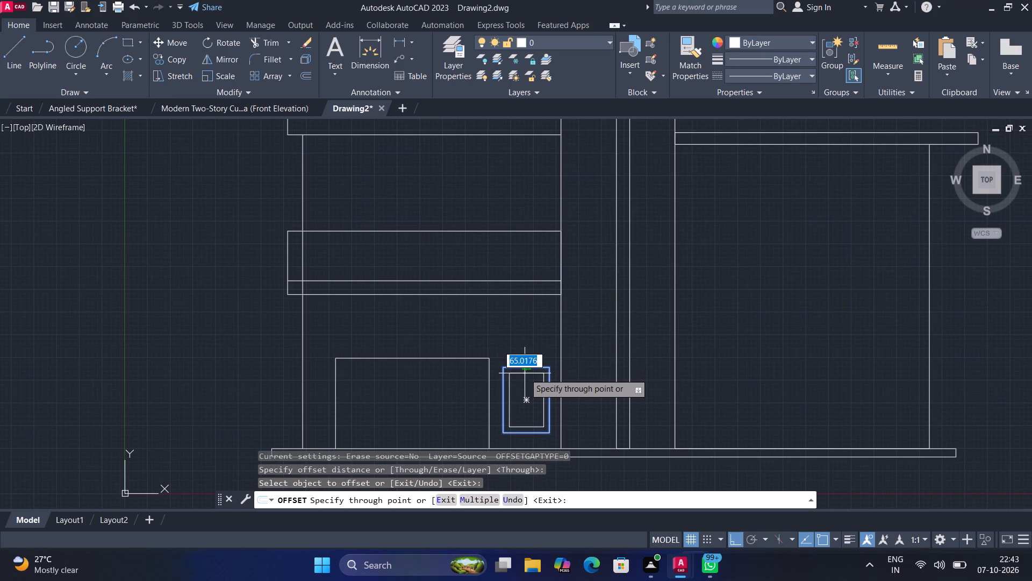
{"action": "type", "text": "30"}
{"action": "key", "text": "Return"}
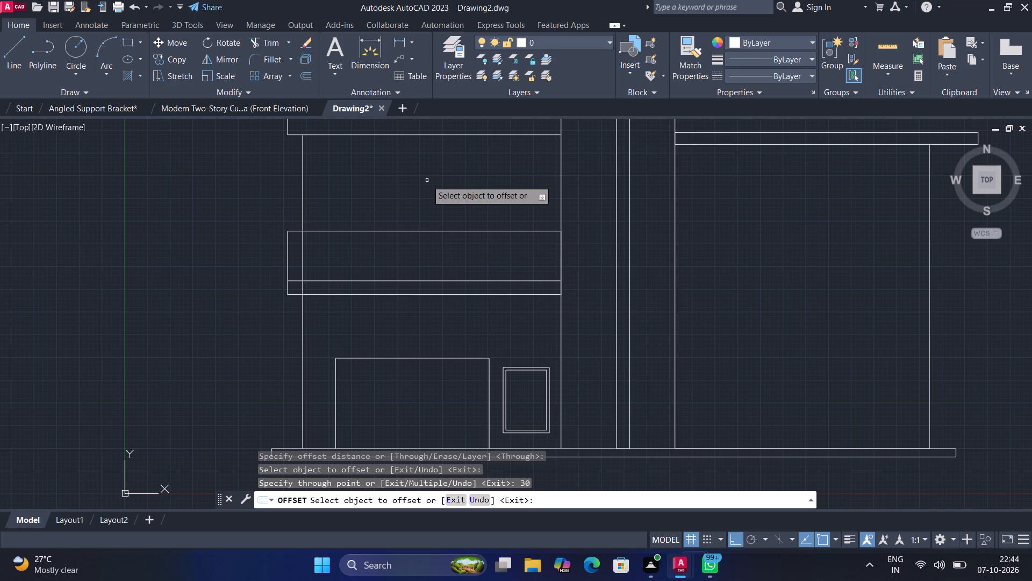
Draw an upper-floor window rectangle about 1335 wide and 415 high on the left wall, above the balcony parapet.
{"action": "middle_click_drag", "start_coordinate": [427, 180], "coordinate": [447, 219]}
{"action": "scroll", "coordinate": [447, 219], "scroll_direction": "up", "scroll_amount": 1}
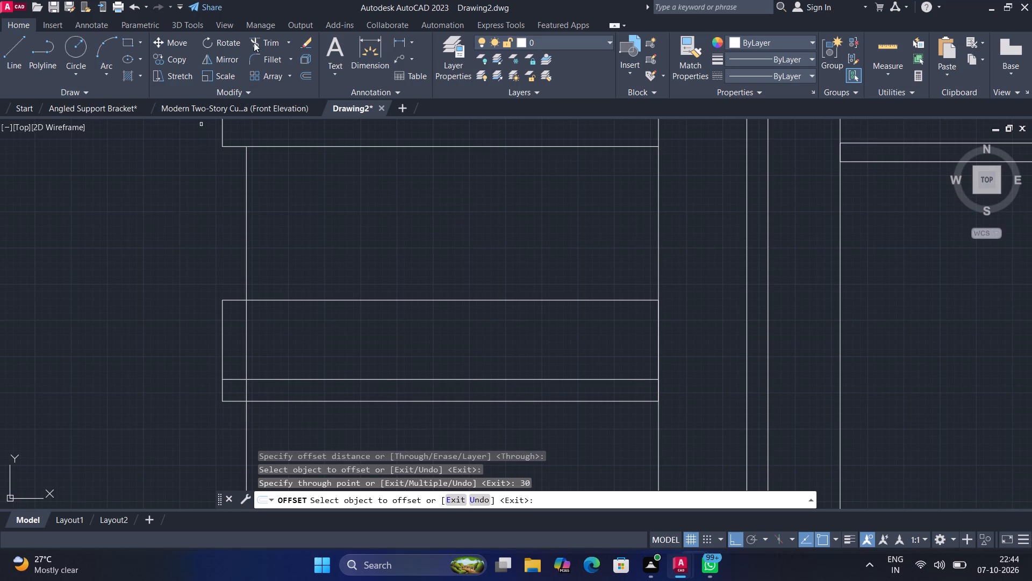
{"action": "left_click", "coordinate": [132, 47]}
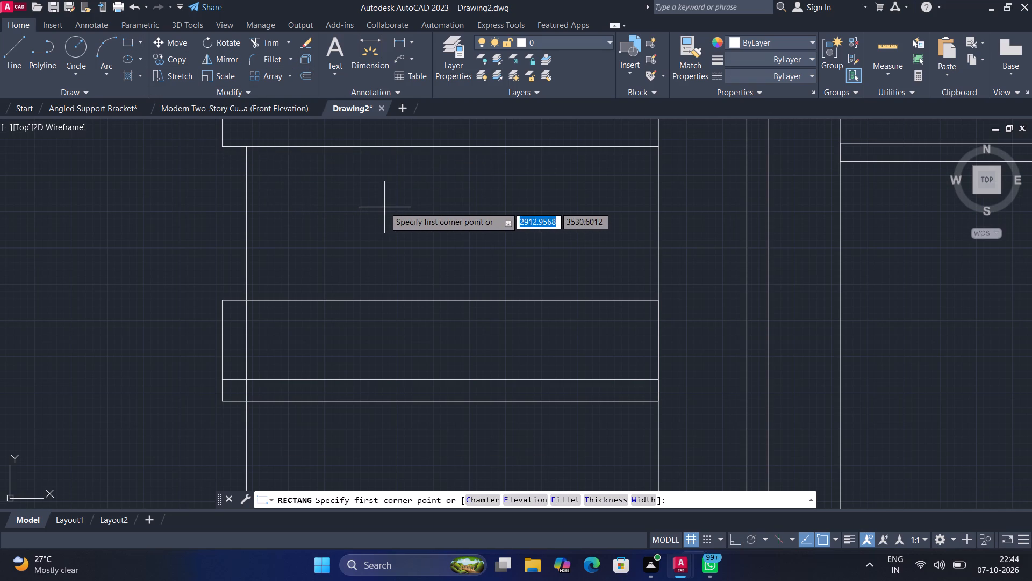
{"action": "left_click", "coordinate": [332, 201]}
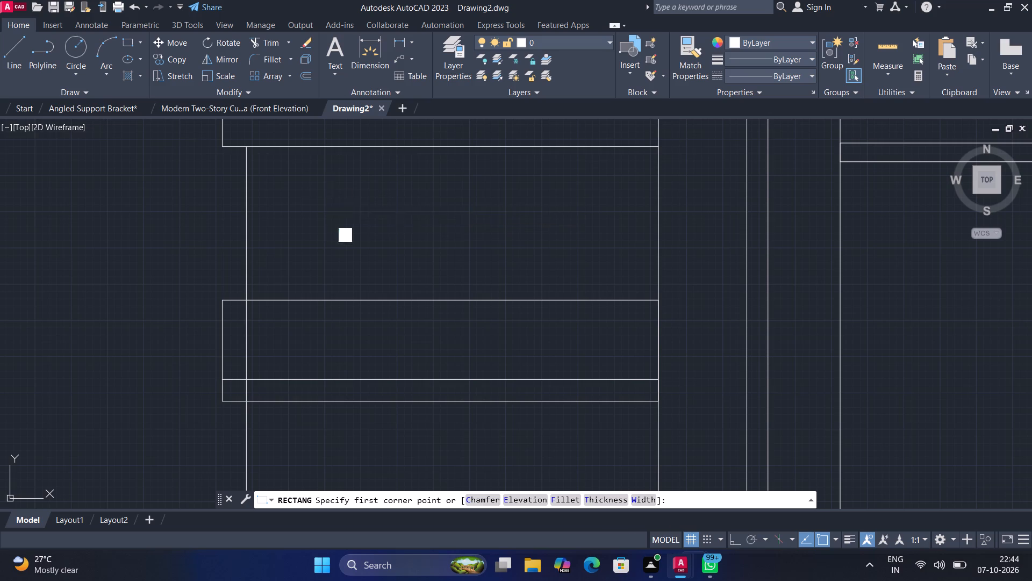
{"action": "left_click", "coordinate": [525, 261]}
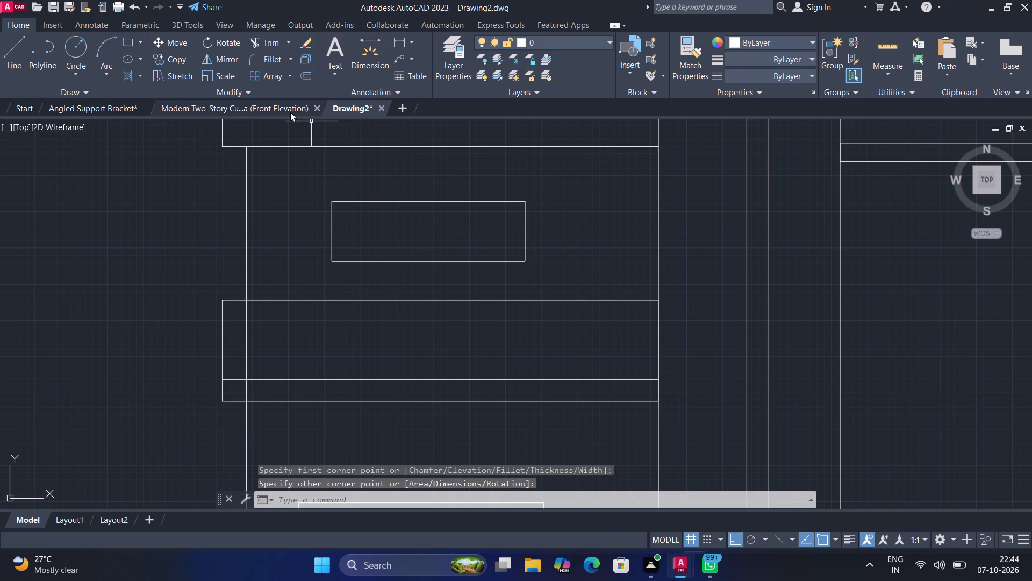
Offset the upper-floor window rectangle inward by 20 to form its frame.
{"action": "left_click", "coordinate": [300, 76]}
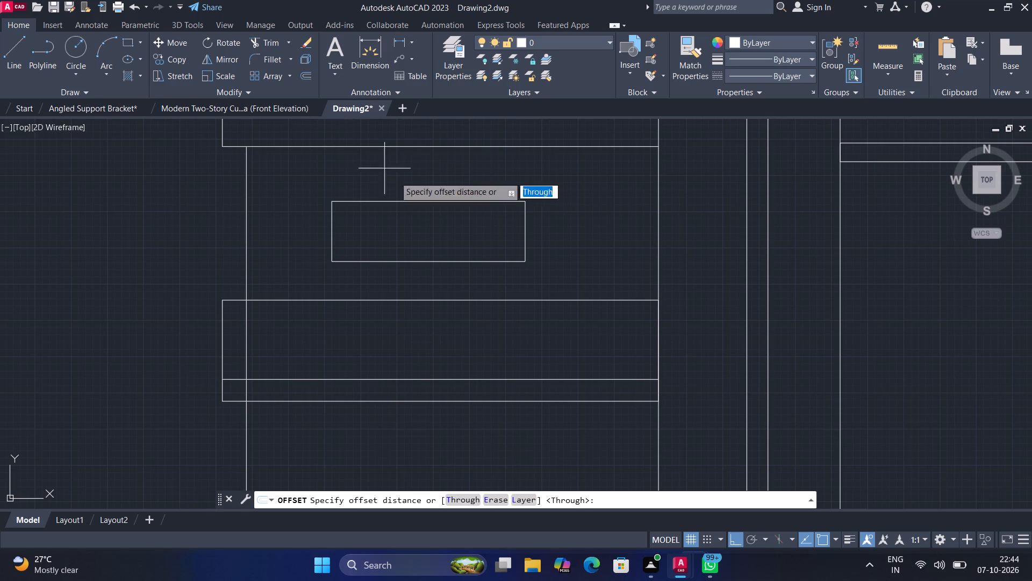
{"action": "key", "text": "Return"}
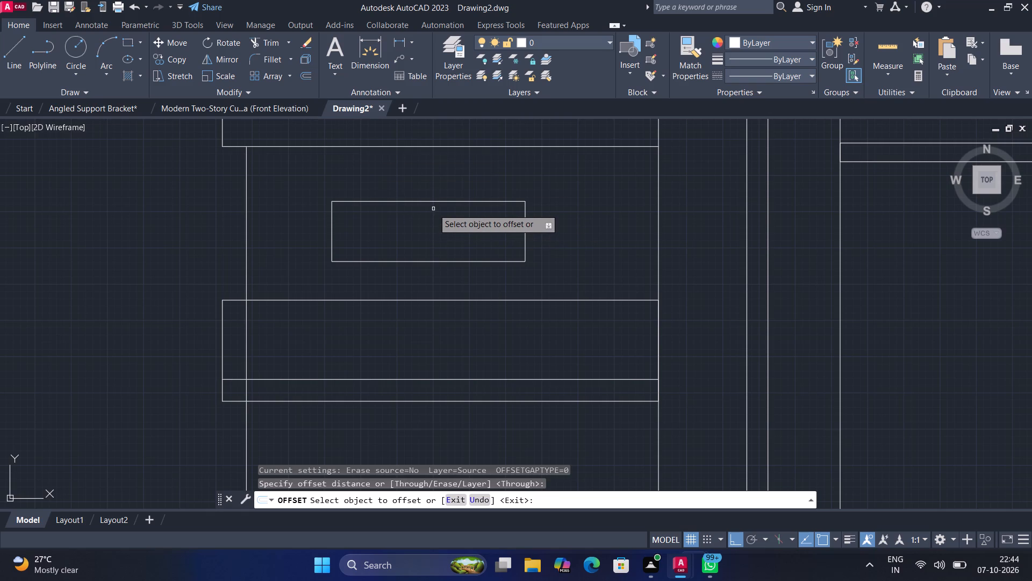
{"action": "left_click", "coordinate": [433, 202]}
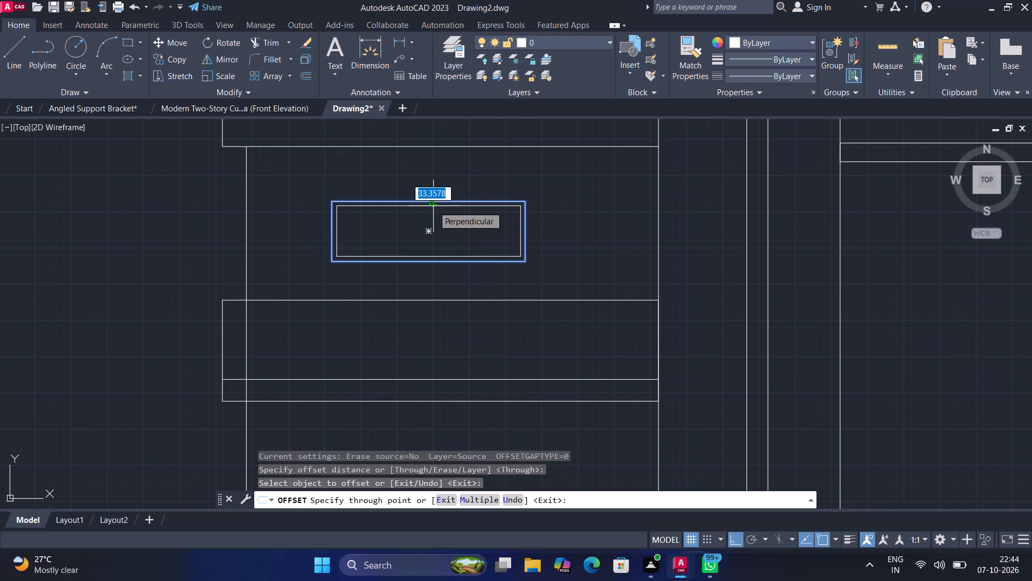
{"action": "type", "text": "20"}
{"action": "key", "text": "Return"}
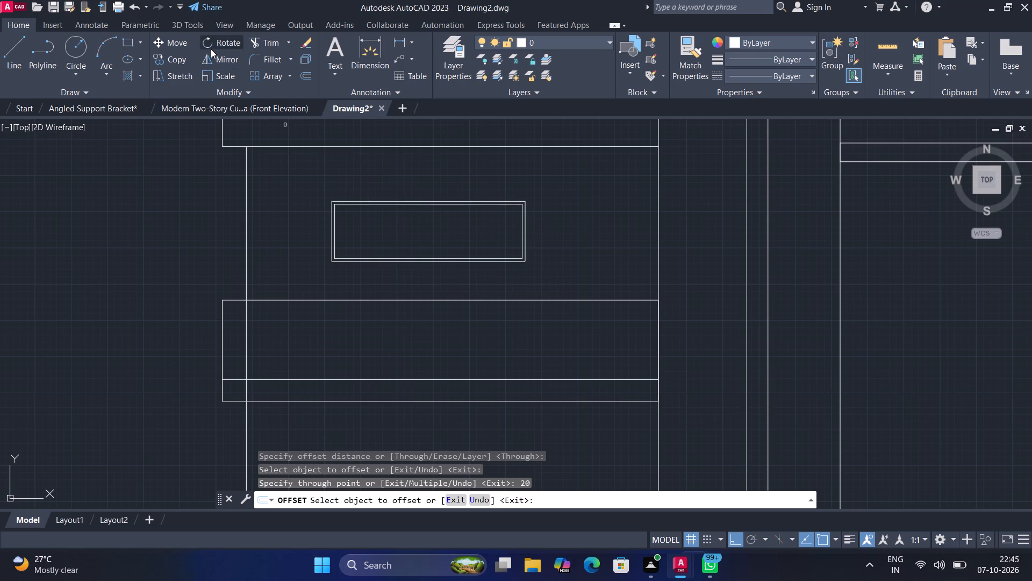
Draw a vertical divider line between the inner frame's top and bottom edges, roughly a quarter of the way from the window's left side.
{"action": "left_click", "coordinate": [12, 40]}
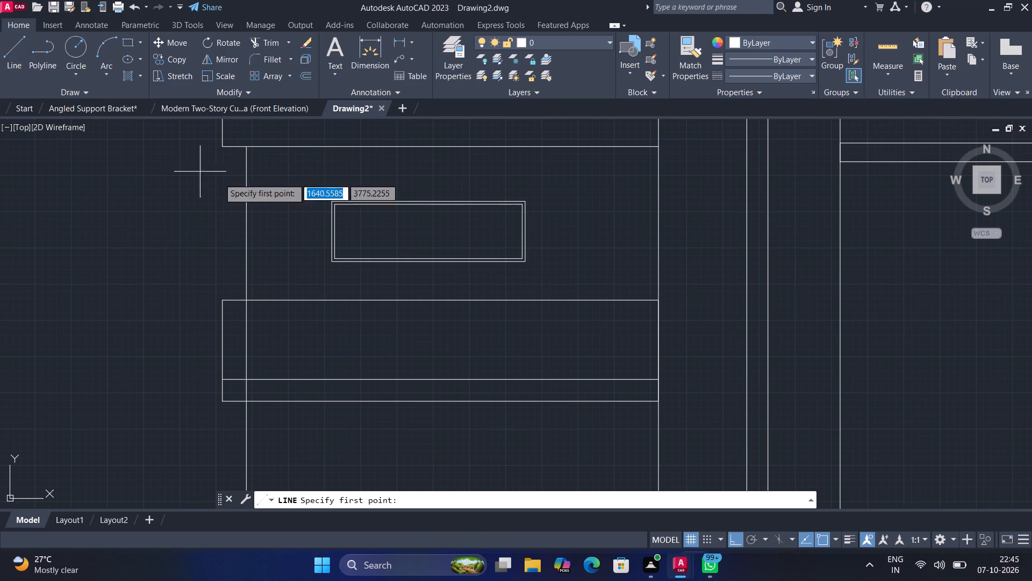
{"action": "scroll", "coordinate": [385, 211], "scroll_direction": "up", "scroll_amount": 2}
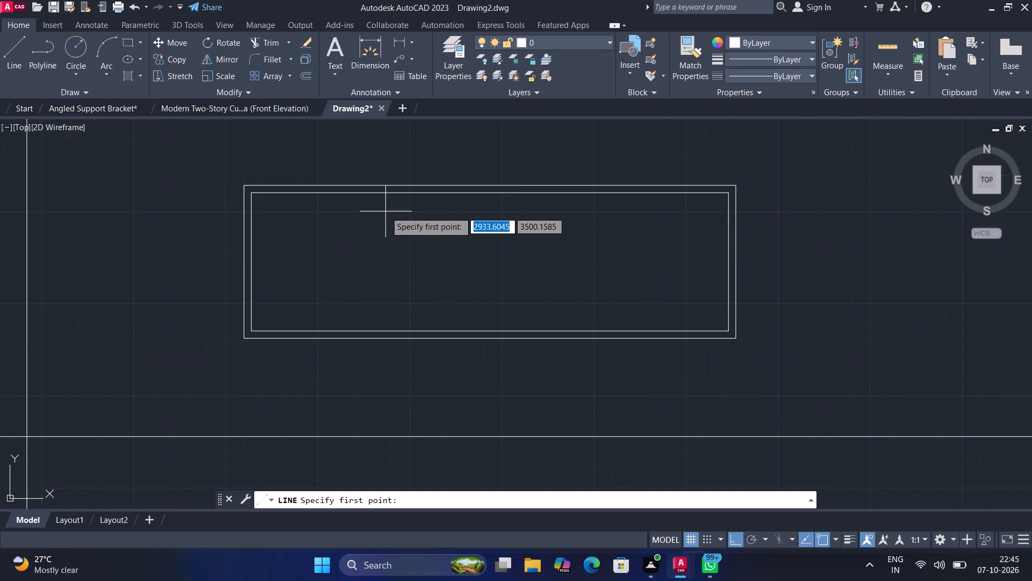
{"action": "left_click", "coordinate": [376, 193]}
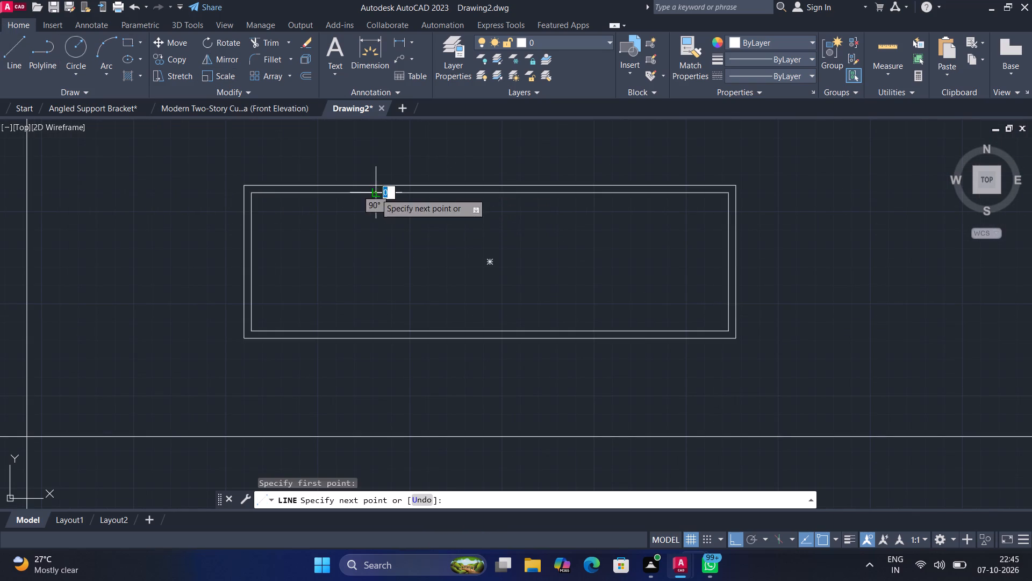
{"action": "left_click", "coordinate": [378, 330]}
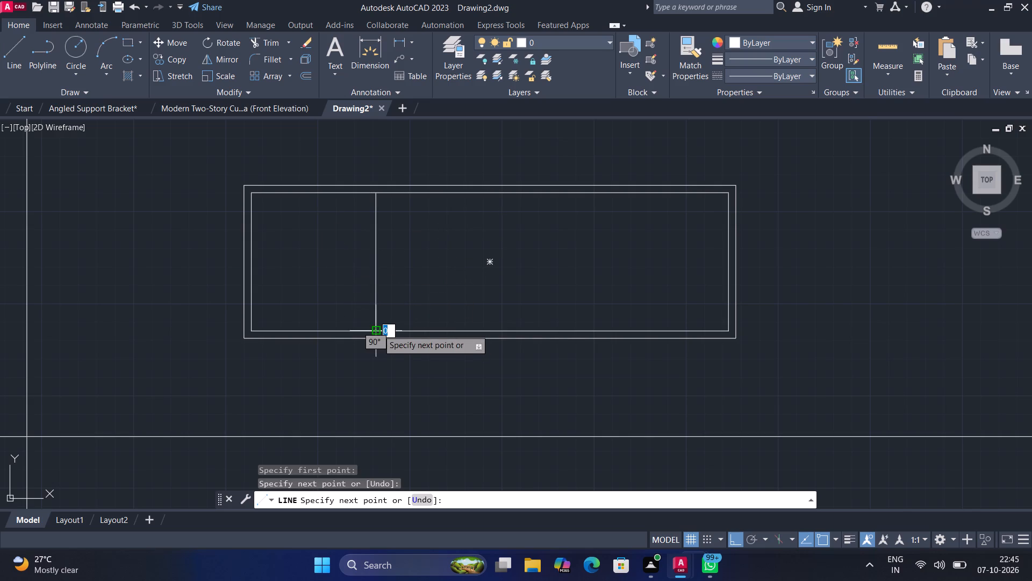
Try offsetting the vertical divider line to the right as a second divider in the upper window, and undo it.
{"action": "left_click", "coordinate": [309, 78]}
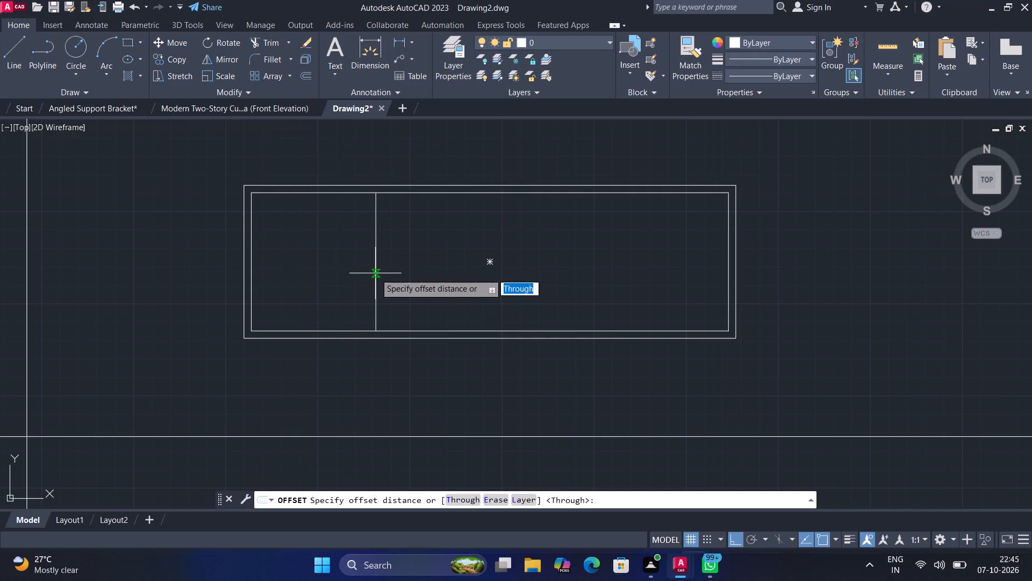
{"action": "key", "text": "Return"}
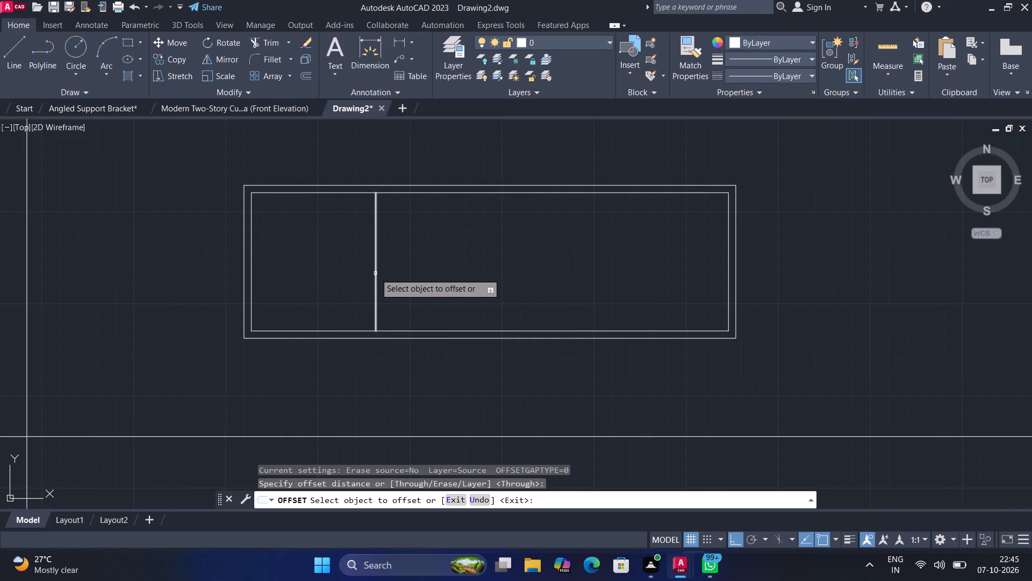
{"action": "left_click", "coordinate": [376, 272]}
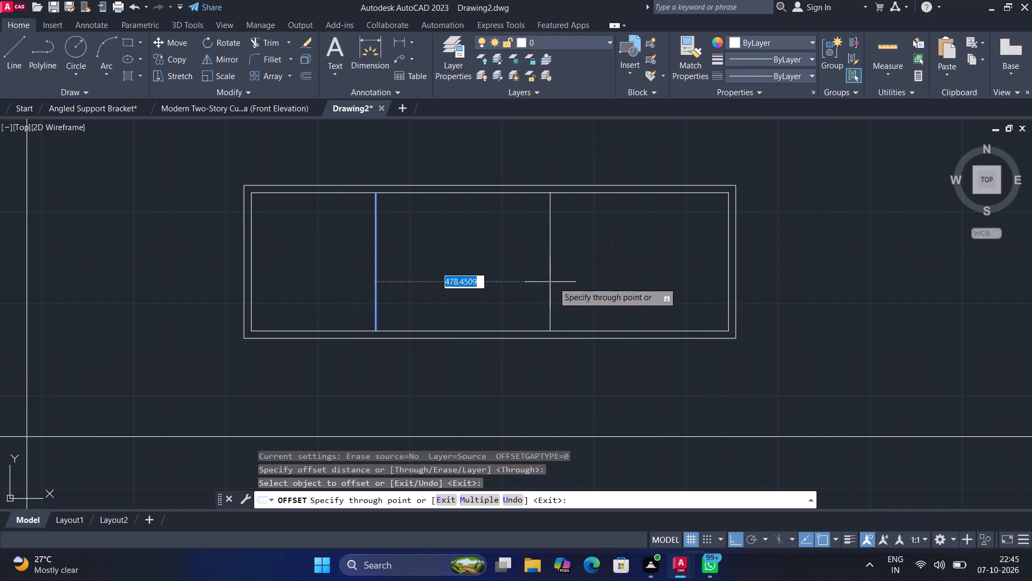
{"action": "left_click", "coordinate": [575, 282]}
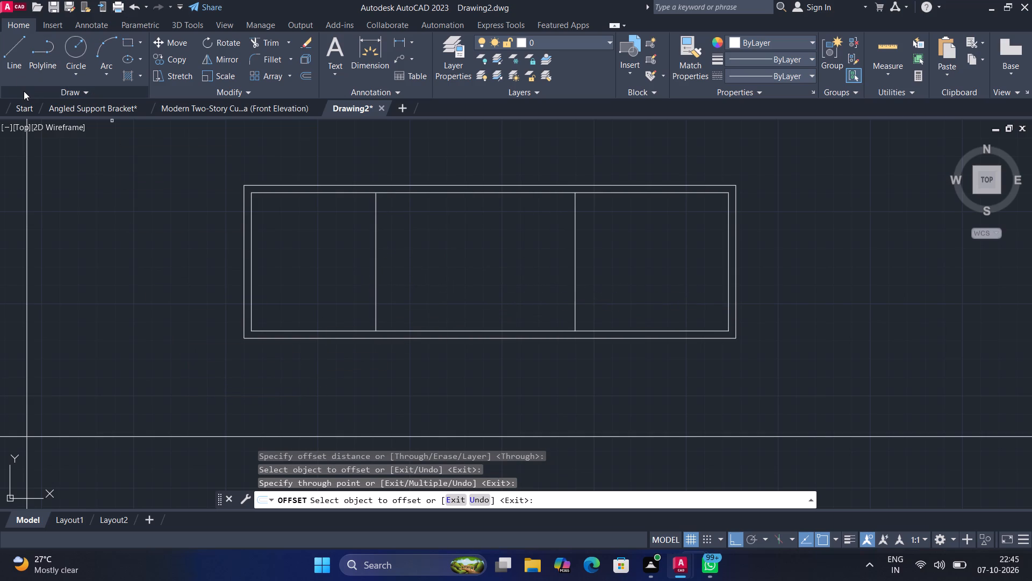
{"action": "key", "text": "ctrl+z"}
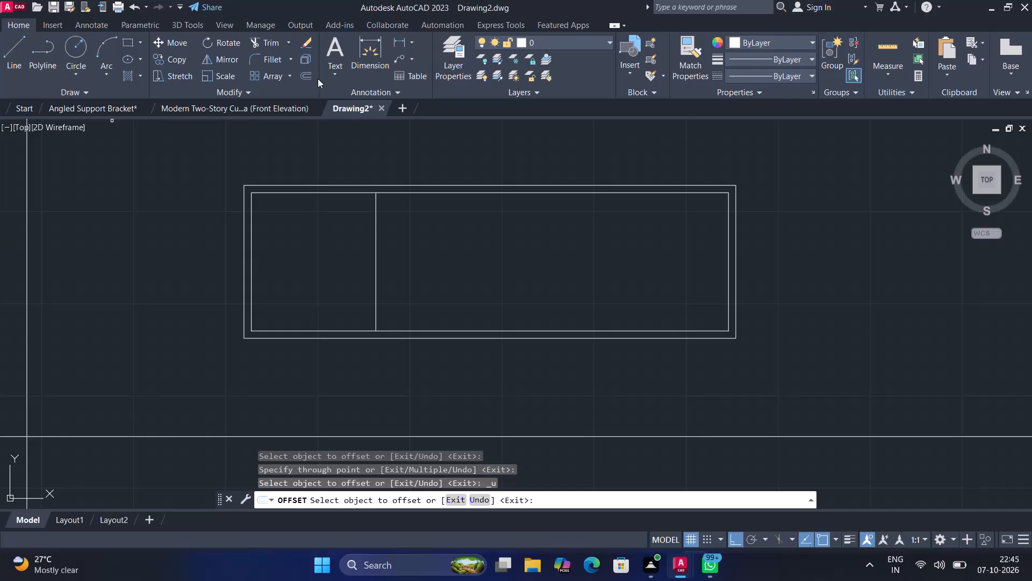
Offset the vertical divider line about 594 to the right to make the upper window's second divider.
{"action": "left_click", "coordinate": [300, 78]}
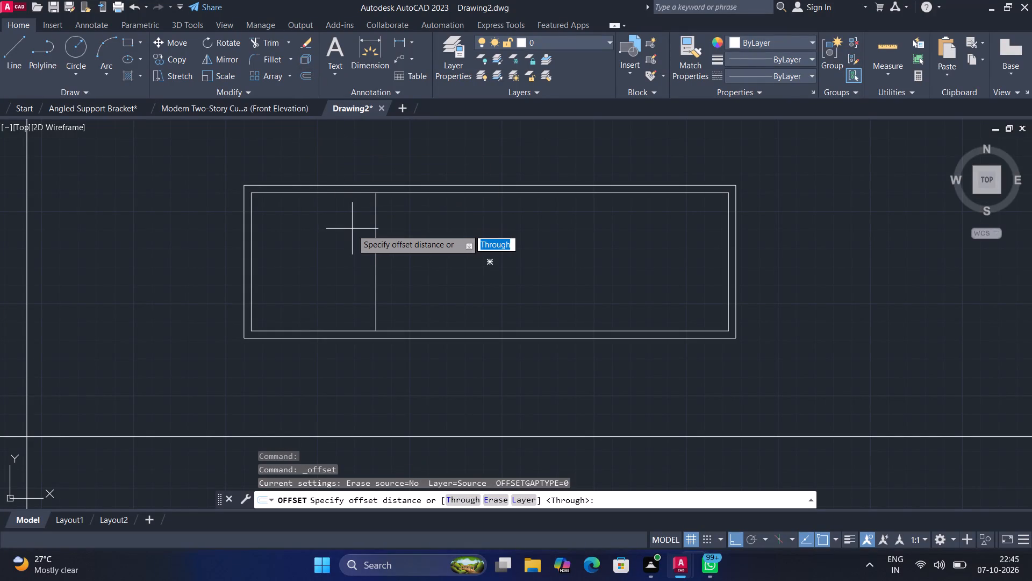
{"action": "key", "text": "Return"}
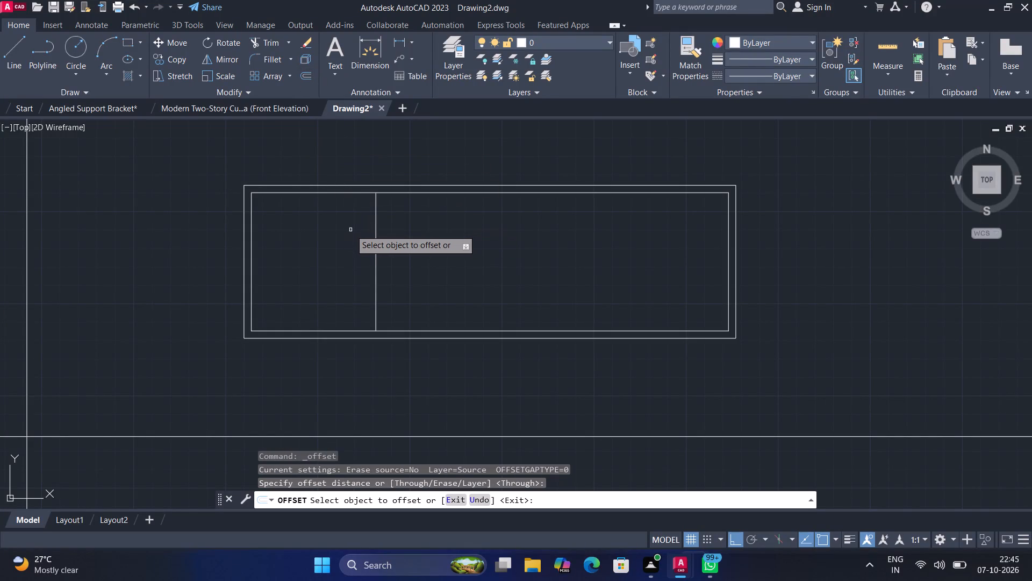
{"action": "left_click", "coordinate": [376, 252]}
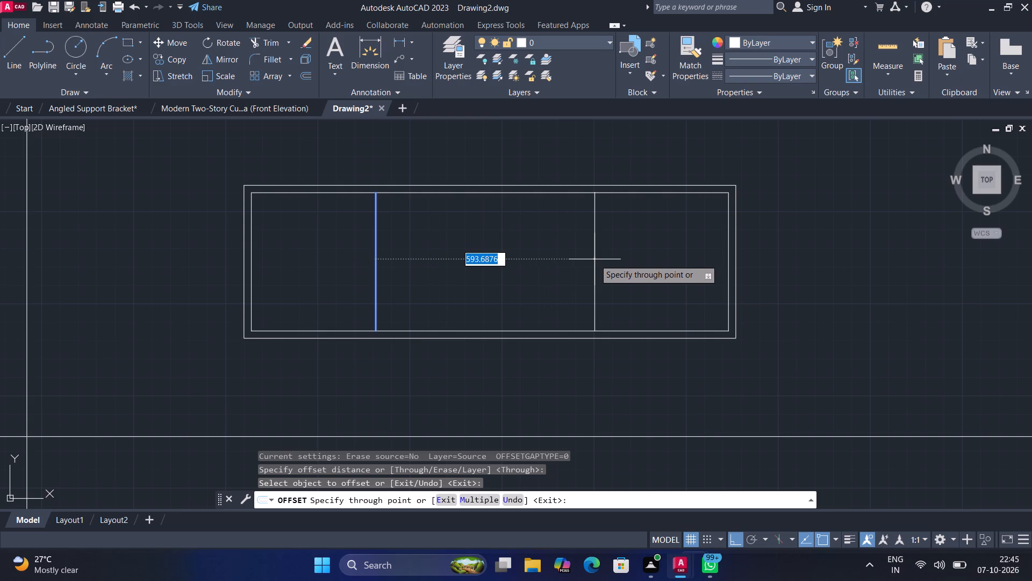
{"action": "left_click", "coordinate": [594, 259]}
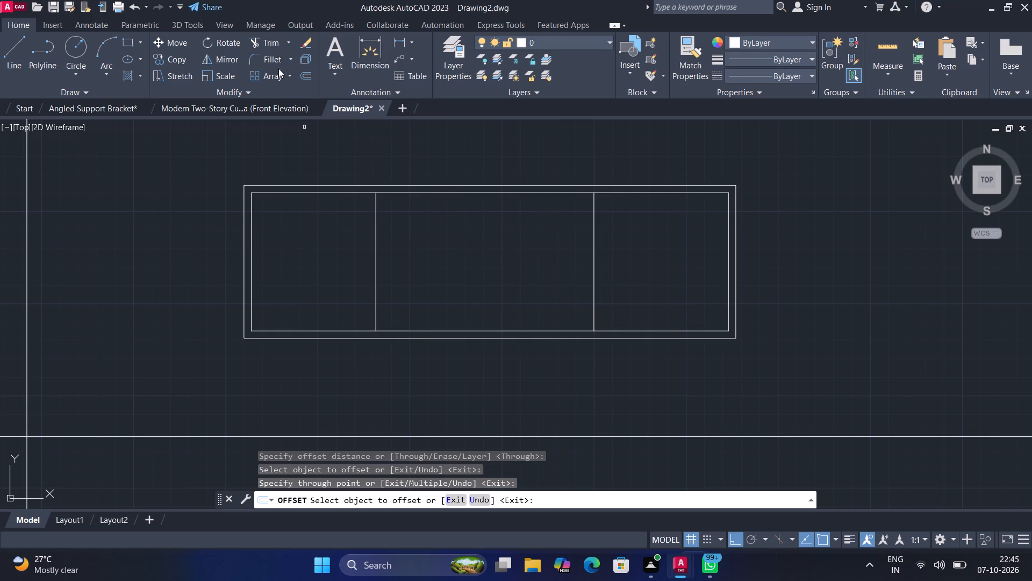
Offset the left divider line about 16 toward the window's middle pane to give the mullion thickness.
{"action": "left_click", "coordinate": [304, 72]}
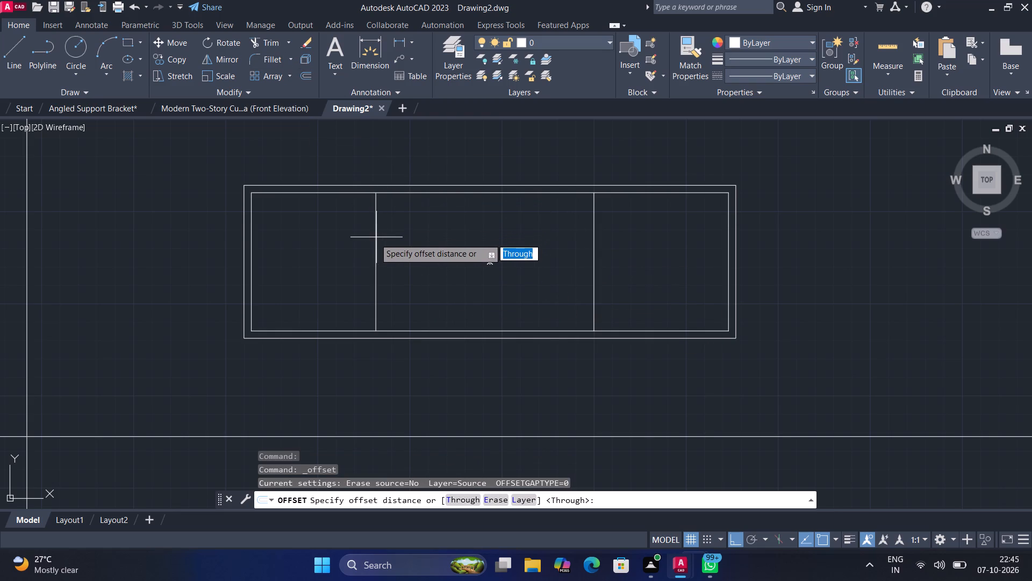
{"action": "key", "text": "Return"}
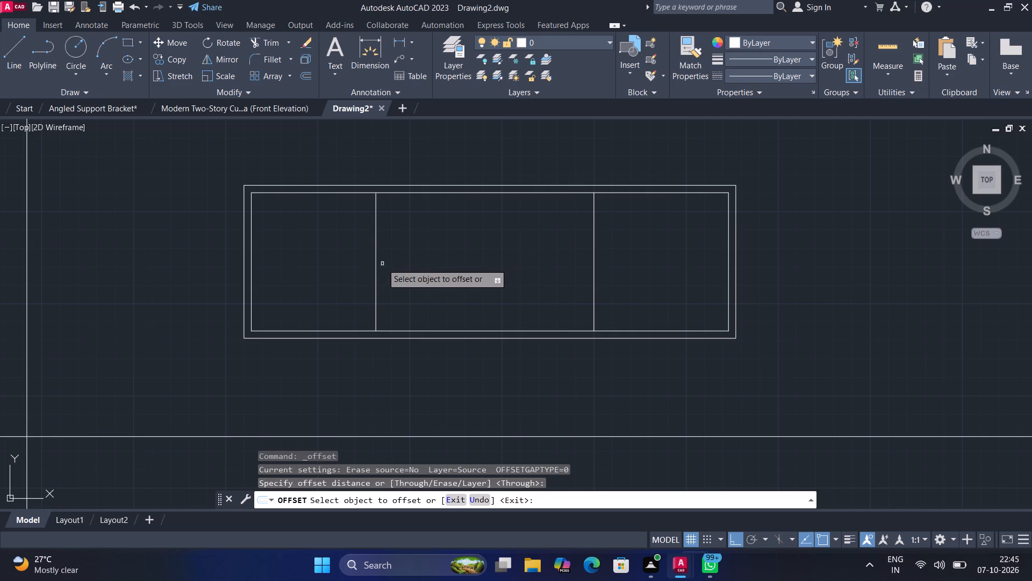
{"action": "left_click", "coordinate": [376, 264]}
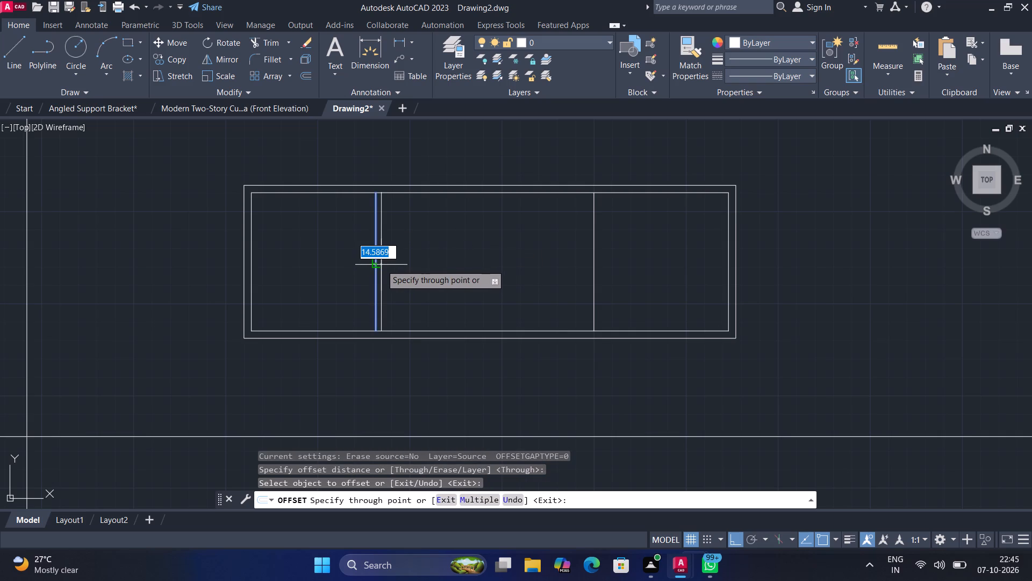
{"action": "left_click", "coordinate": [381, 265]}
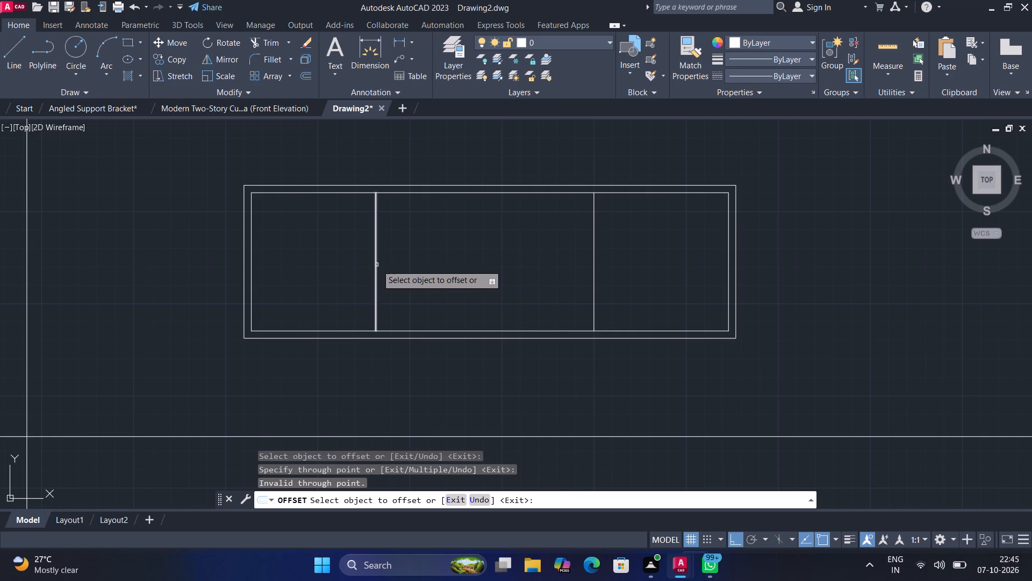
{"action": "left_click", "coordinate": [377, 265]}
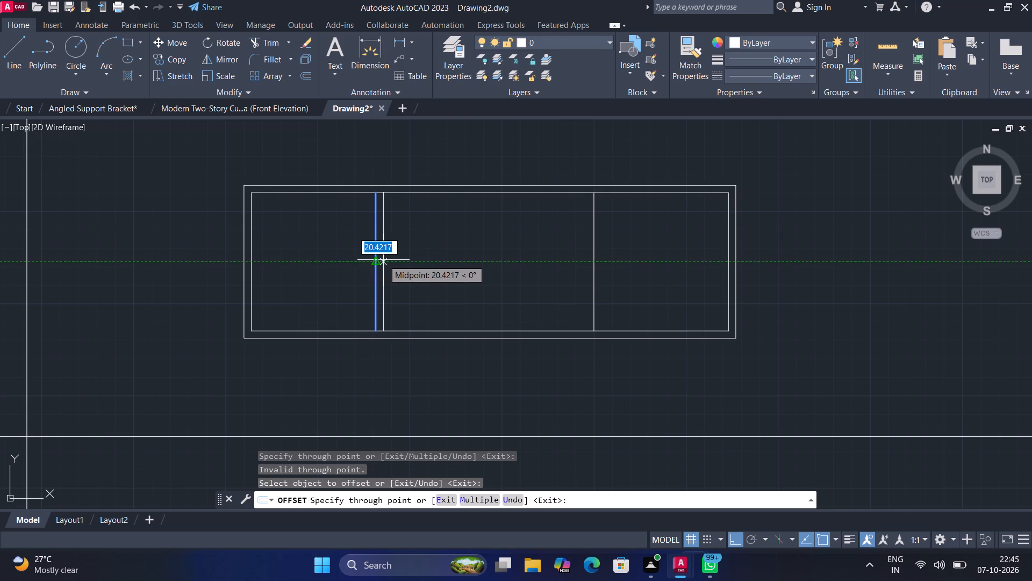
{"action": "scroll", "coordinate": [383, 260], "scroll_direction": "up", "scroll_amount": 2}
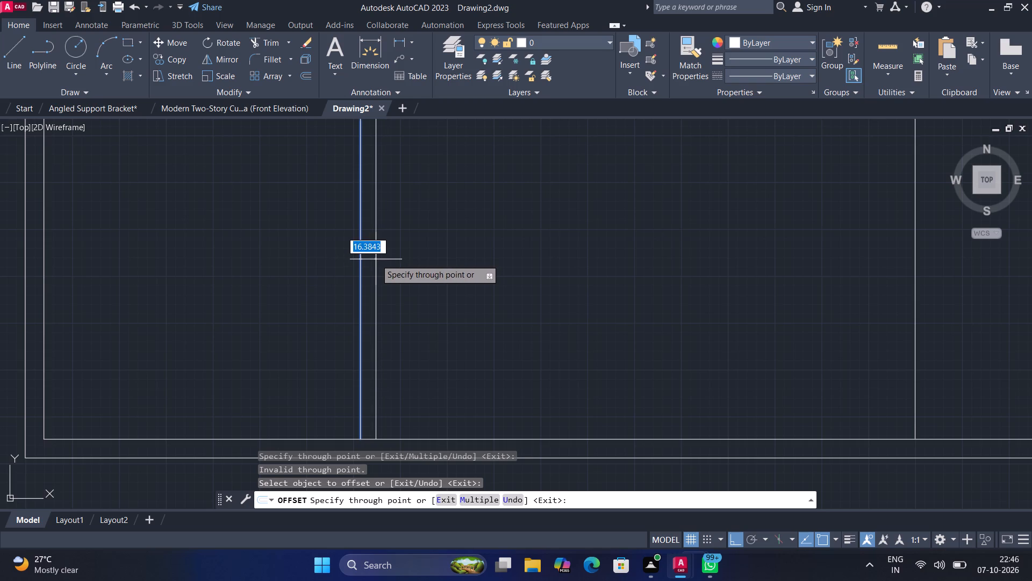
{"action": "left_click", "coordinate": [376, 259]}
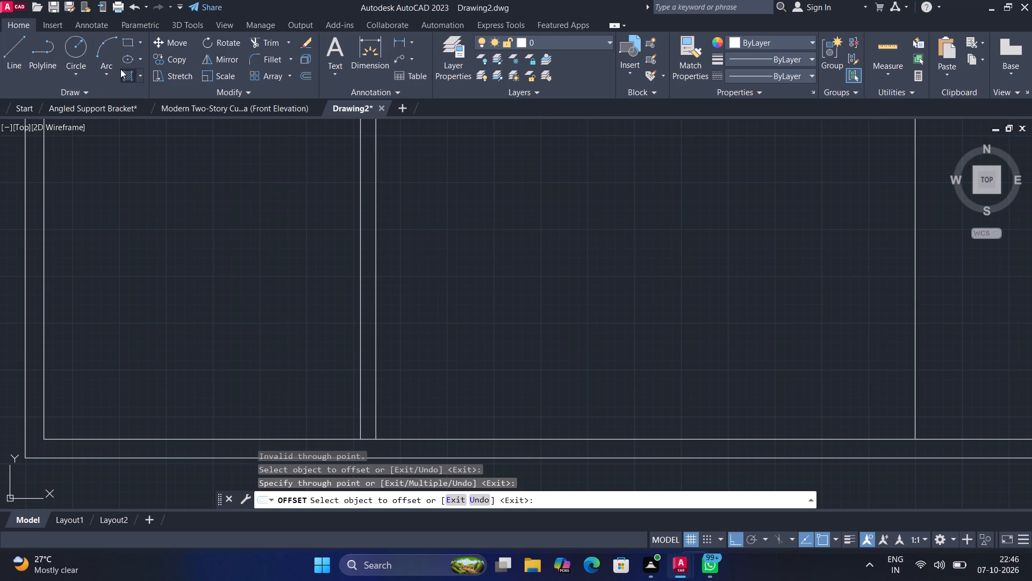
Offset the right divider line about 17 toward the window's middle pane to give the second mullion thickness.
{"action": "left_click", "coordinate": [304, 82]}
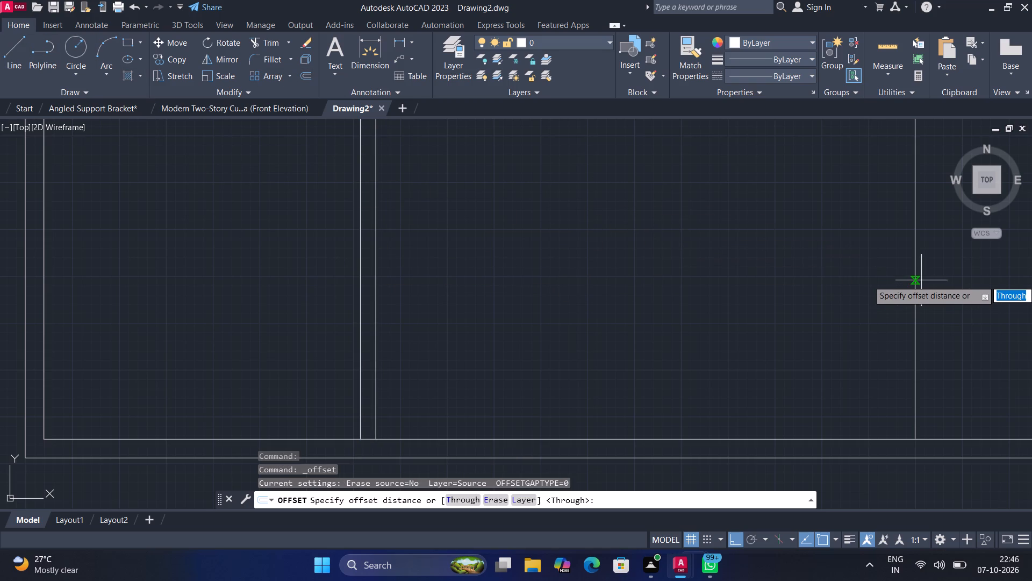
{"action": "key", "text": "Return"}
{"action": "left_click", "coordinate": [915, 280]}
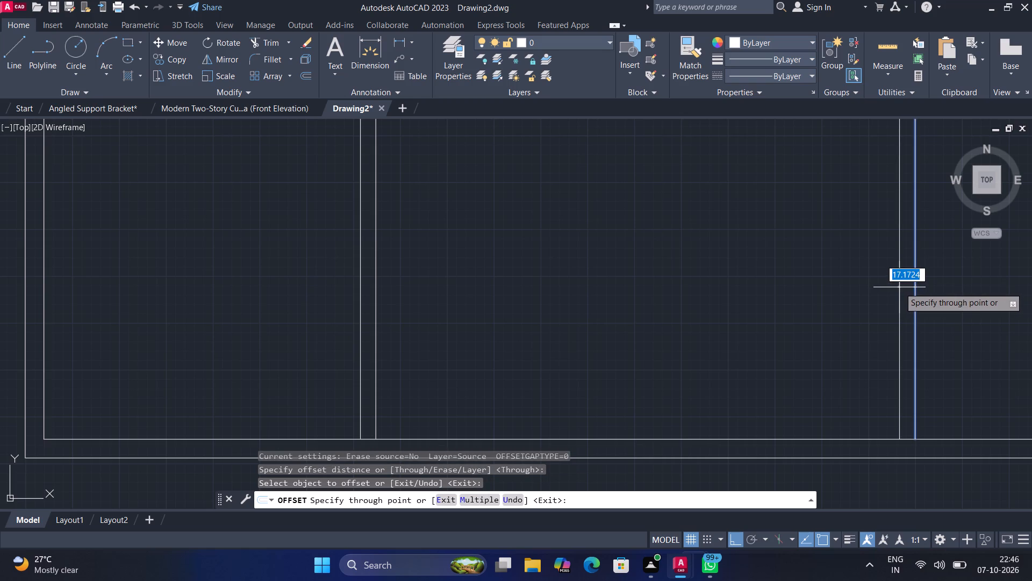
{"action": "left_click", "coordinate": [899, 287]}
{"action": "scroll", "coordinate": [915, 283], "scroll_direction": "down", "scroll_amount": 2}
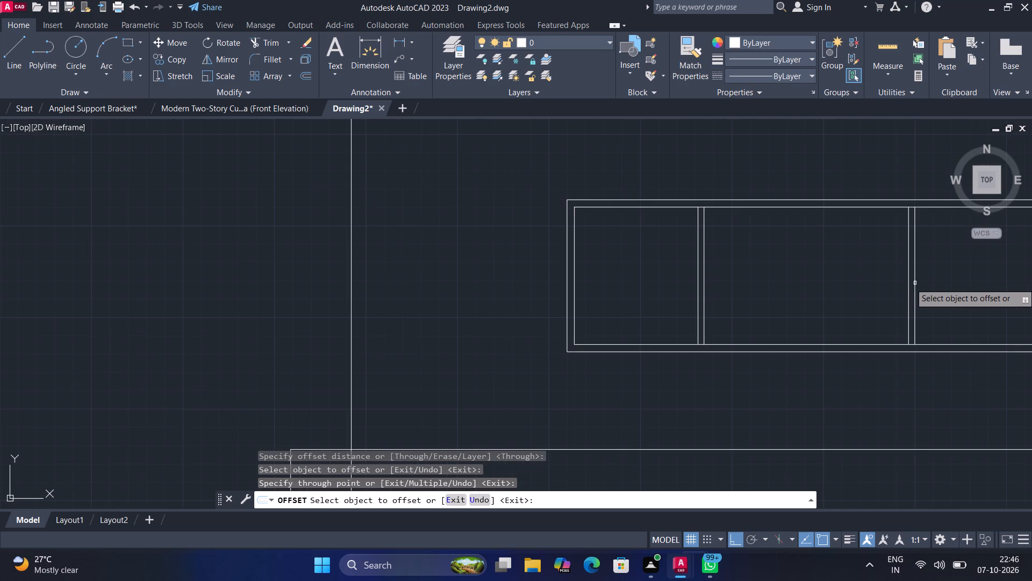
Trim the upper window's inner frame lines between each pair of mullion lines, at the top and bottom of both mullions.
{"action": "middle_click_drag", "start_coordinate": [873, 286], "coordinate": [797, 280]}
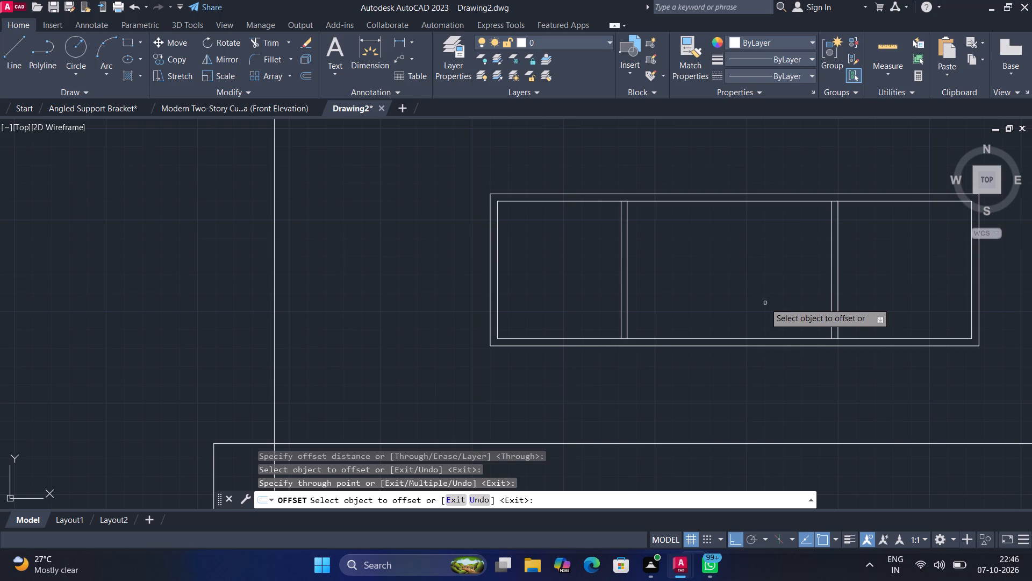
{"action": "left_click", "coordinate": [281, 47]}
{"action": "scroll", "coordinate": [580, 165], "scroll_direction": "up", "scroll_amount": 2}
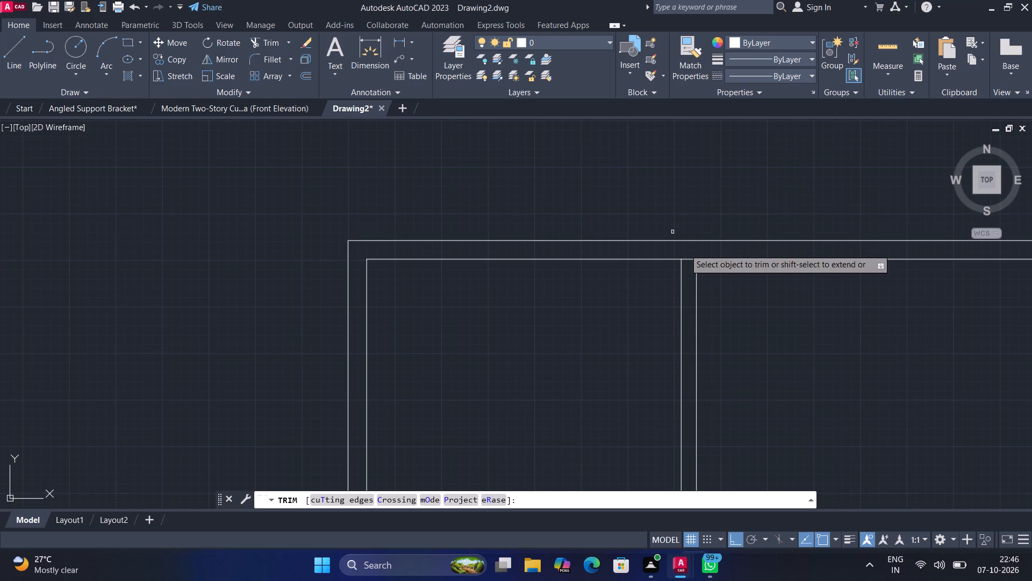
{"action": "left_click", "coordinate": [689, 259]}
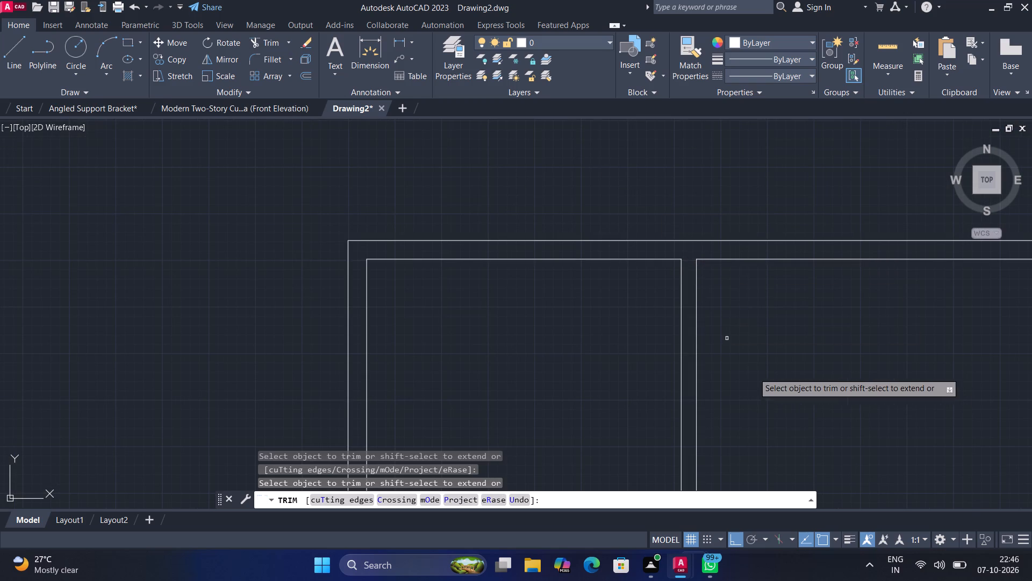
{"action": "scroll", "coordinate": [769, 382], "scroll_direction": "down", "scroll_amount": 1}
{"action": "middle_click_drag", "start_coordinate": [769, 382], "coordinate": [649, 195]}
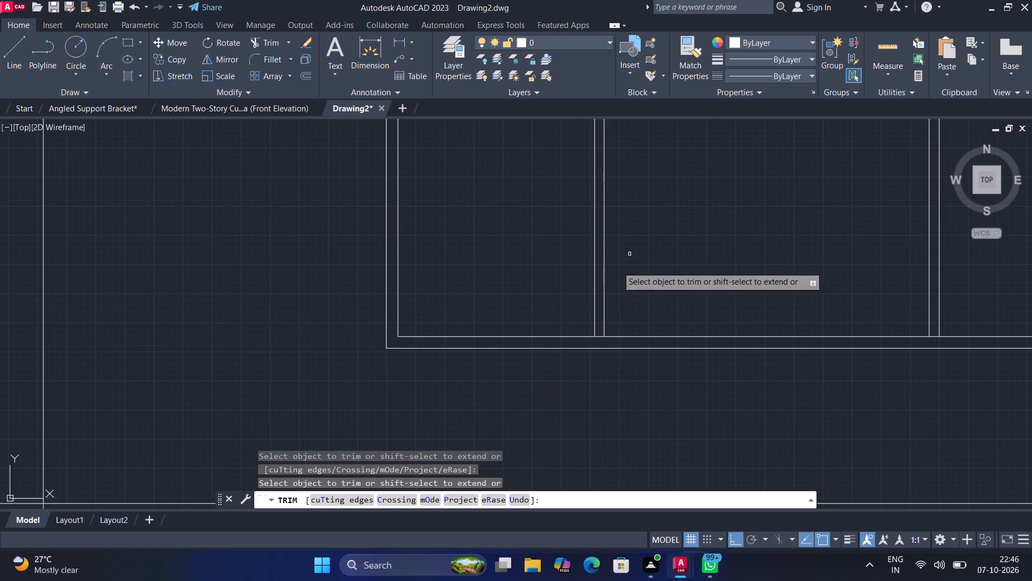
{"action": "left_click", "coordinate": [601, 336]}
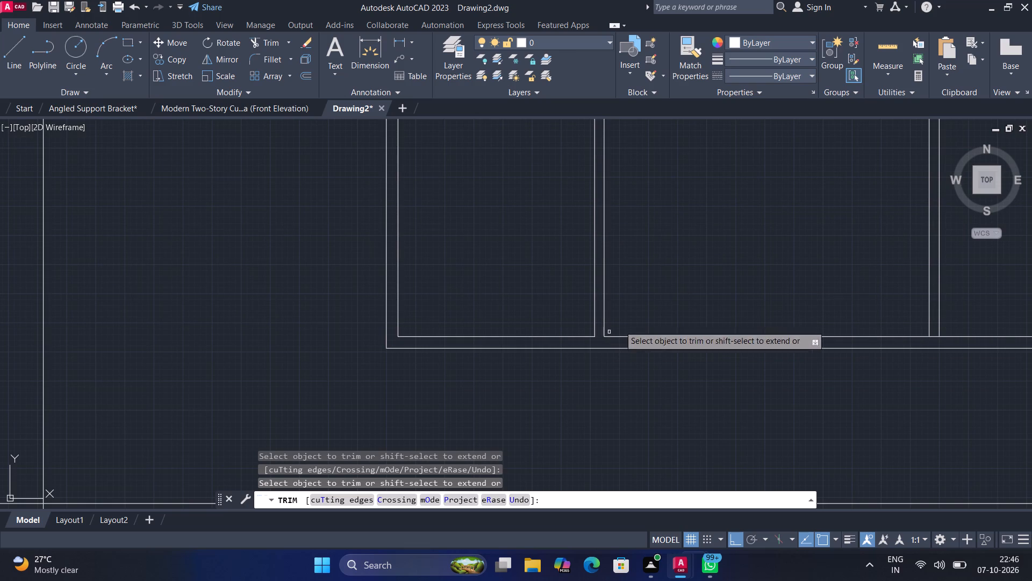
{"action": "middle_click_drag", "start_coordinate": [680, 278], "coordinate": [462, 364]}
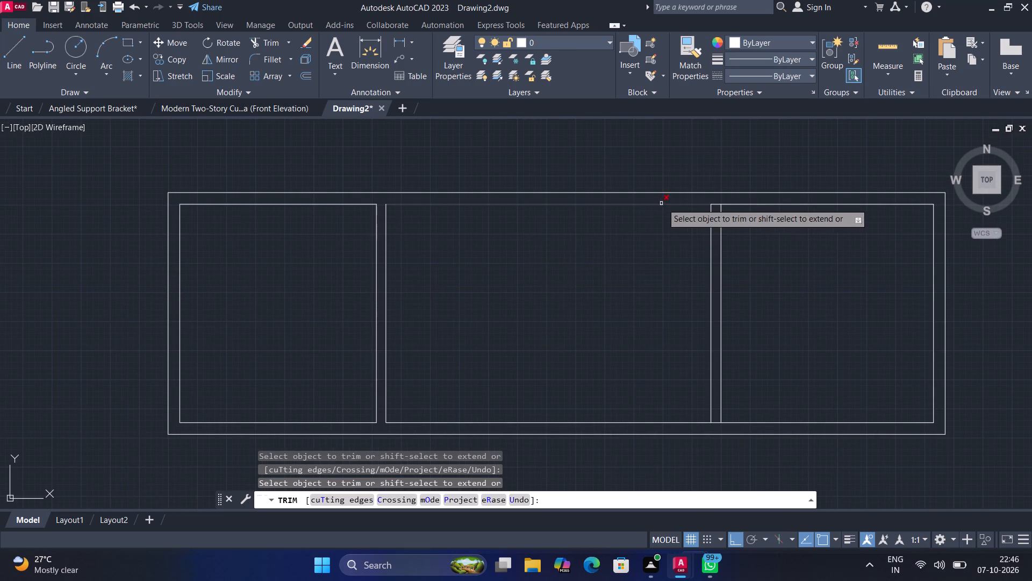
{"action": "left_click", "coordinate": [716, 204]}
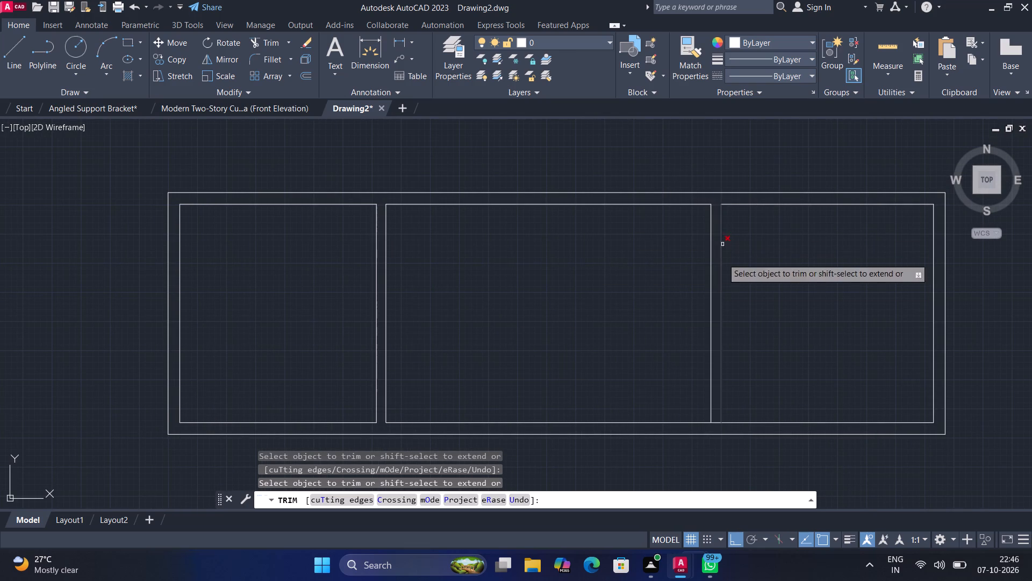
{"action": "left_click", "coordinate": [716, 423]}
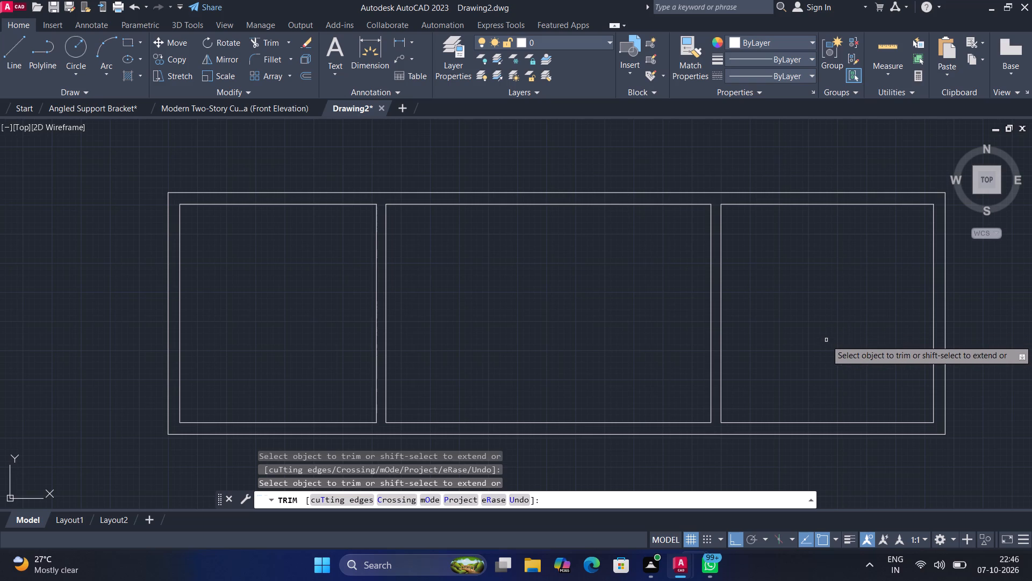
Draw a railing outline above the balcony parapet: a short vertical line up from its left end and a horizontal line about 3011 long to the wall.
{"action": "middle_click_drag", "start_coordinate": [826, 339], "coordinate": [468, 314]}
{"action": "scroll", "coordinate": [826, 339], "scroll_direction": "down", "scroll_amount": 1}
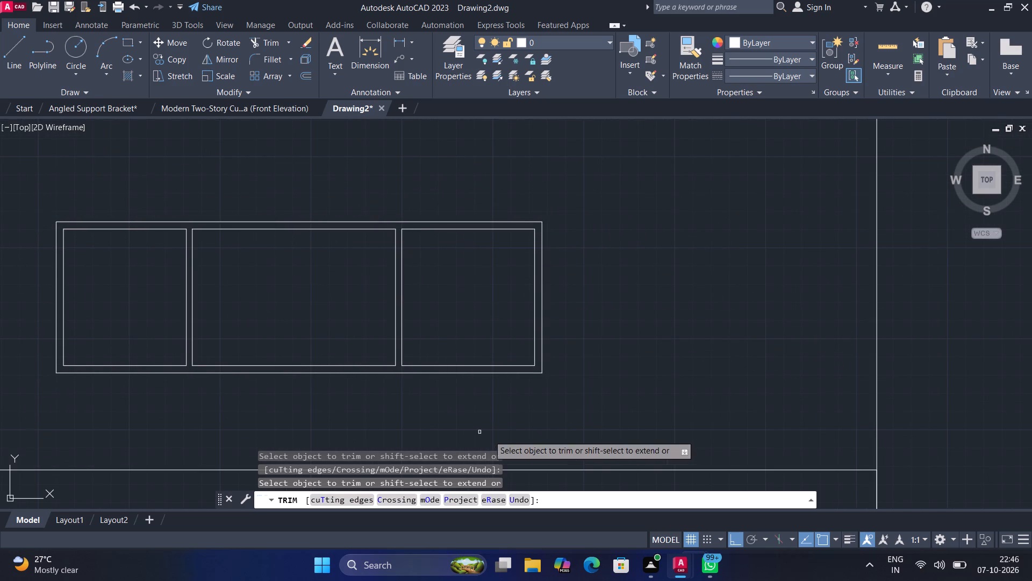
{"action": "middle_click_drag", "start_coordinate": [506, 430], "coordinate": [553, 322]}
{"action": "scroll", "coordinate": [573, 291], "scroll_direction": "down", "scroll_amount": 2}
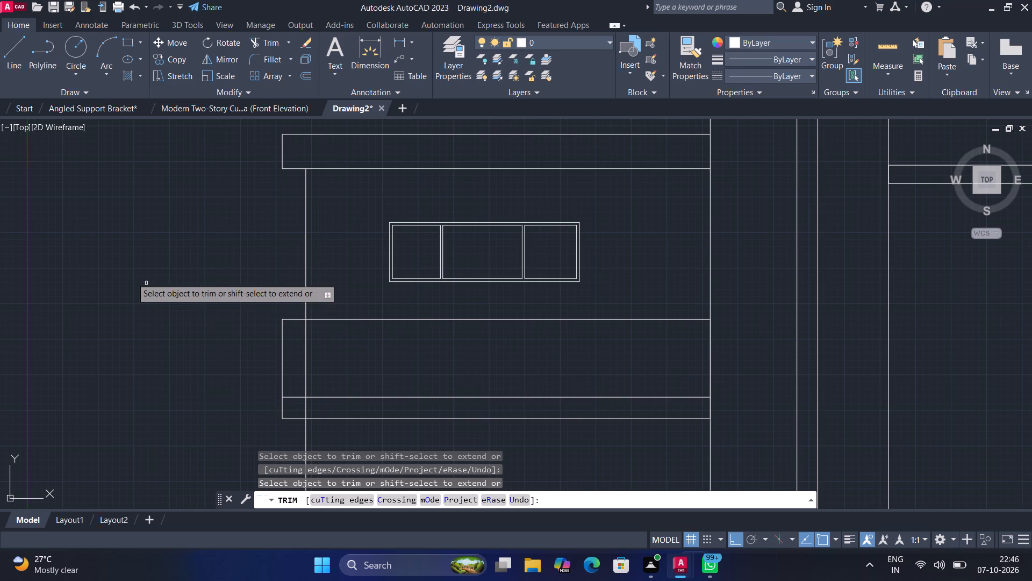
{"action": "left_click", "coordinate": [1, 51]}
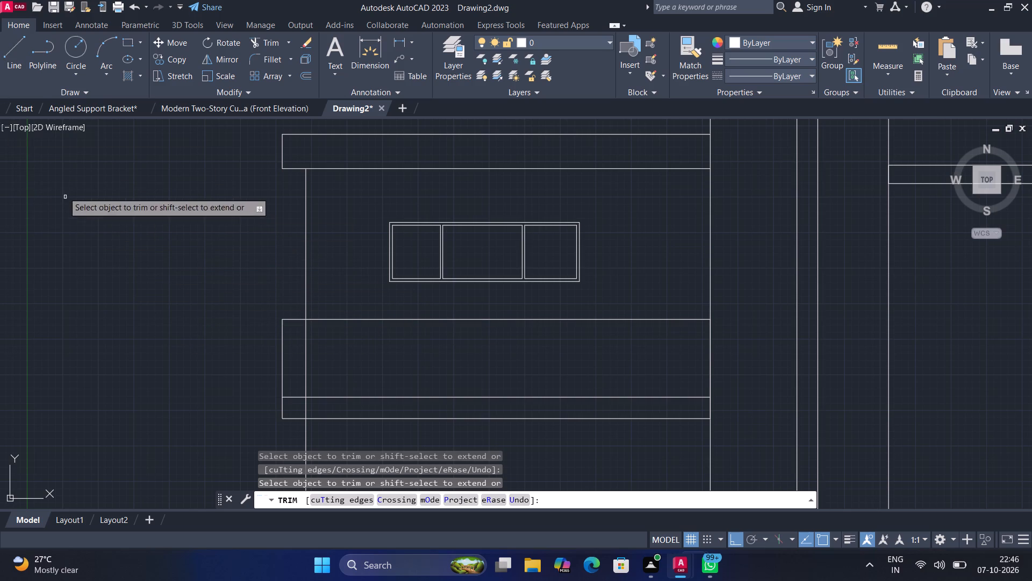
{"action": "left_click", "coordinate": [8, 63]}
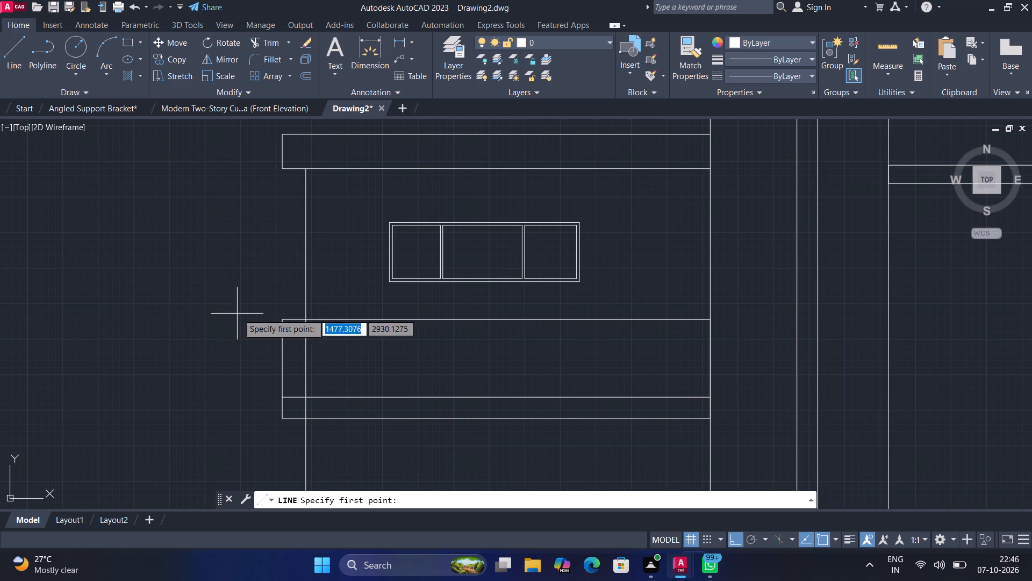
{"action": "left_click", "coordinate": [285, 320]}
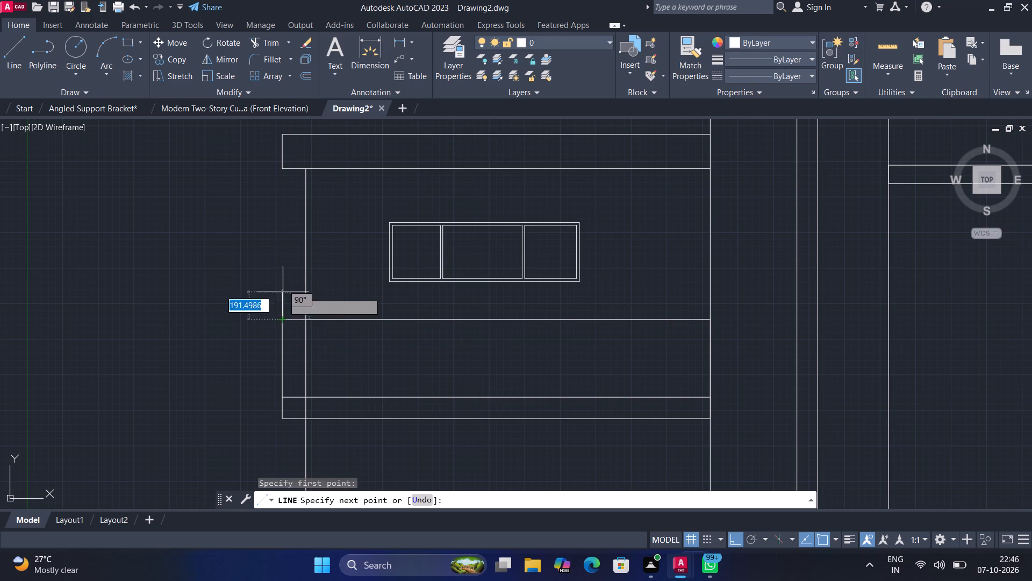
{"action": "left_click", "coordinate": [281, 284]}
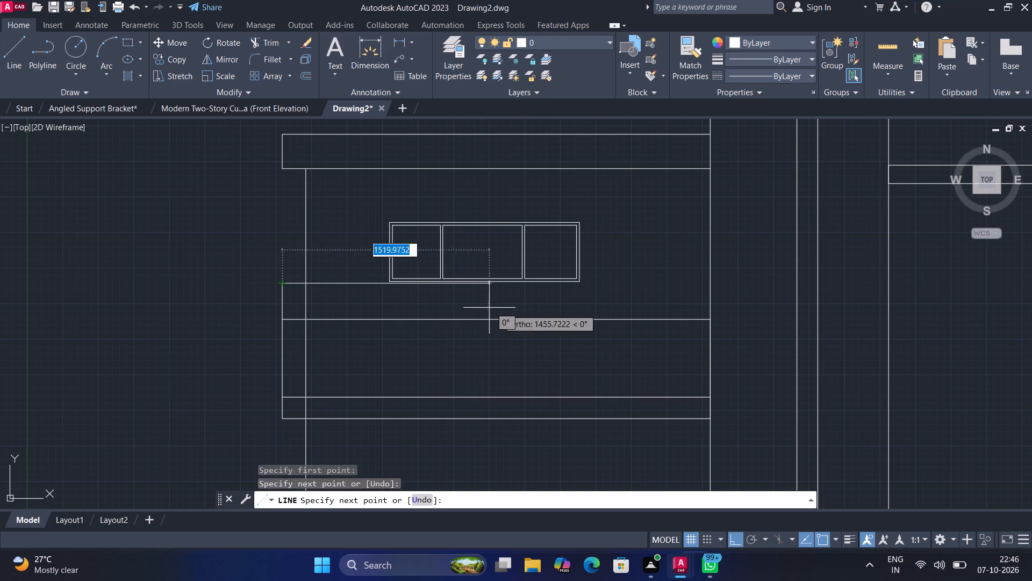
{"action": "left_click", "coordinate": [709, 284]}
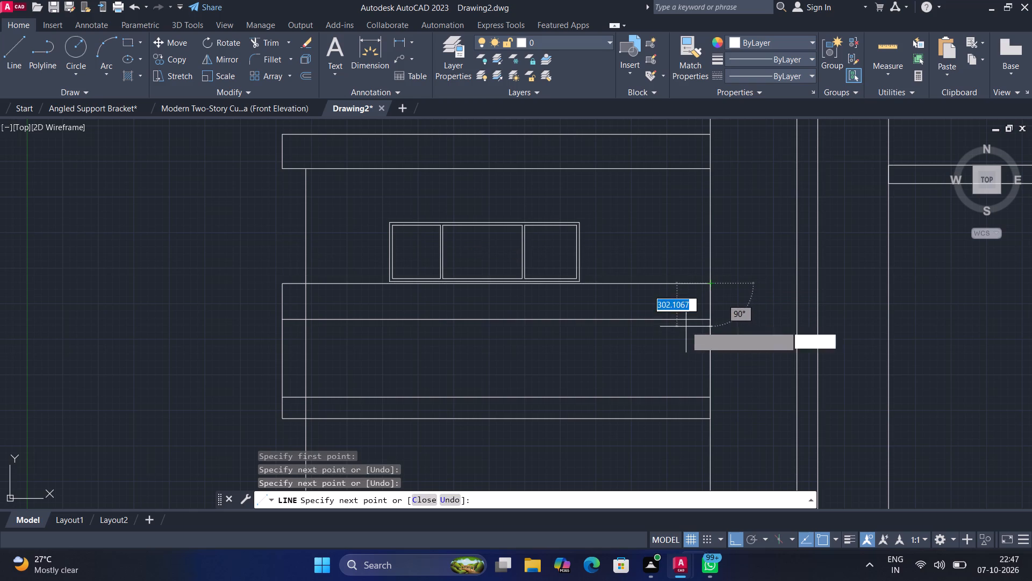
{"action": "key", "text": "Escape"}
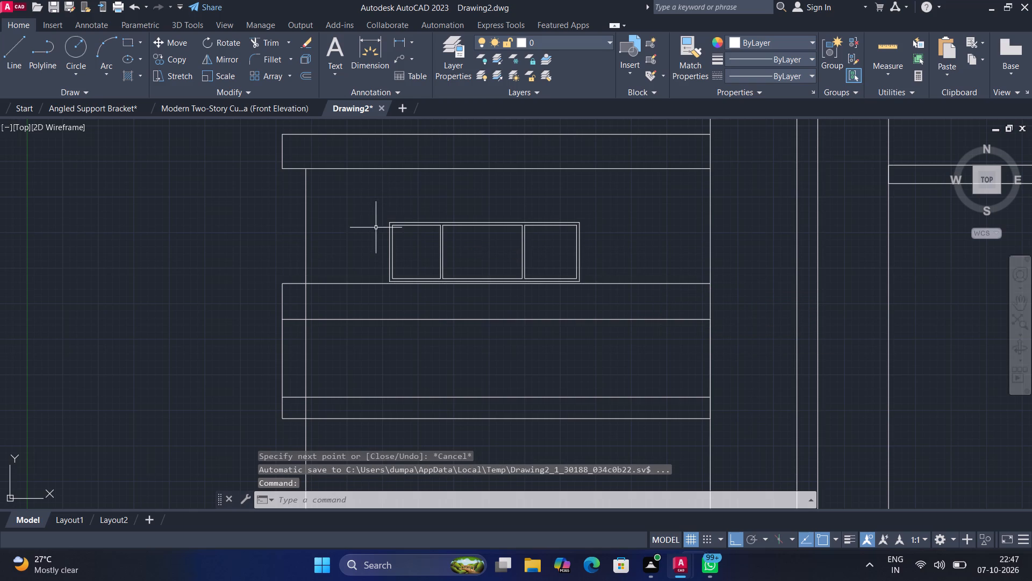
Move the whole three-pane upper window straight up about 110, clear of the railing's top line.
{"action": "left_click", "coordinate": [155, 40]}
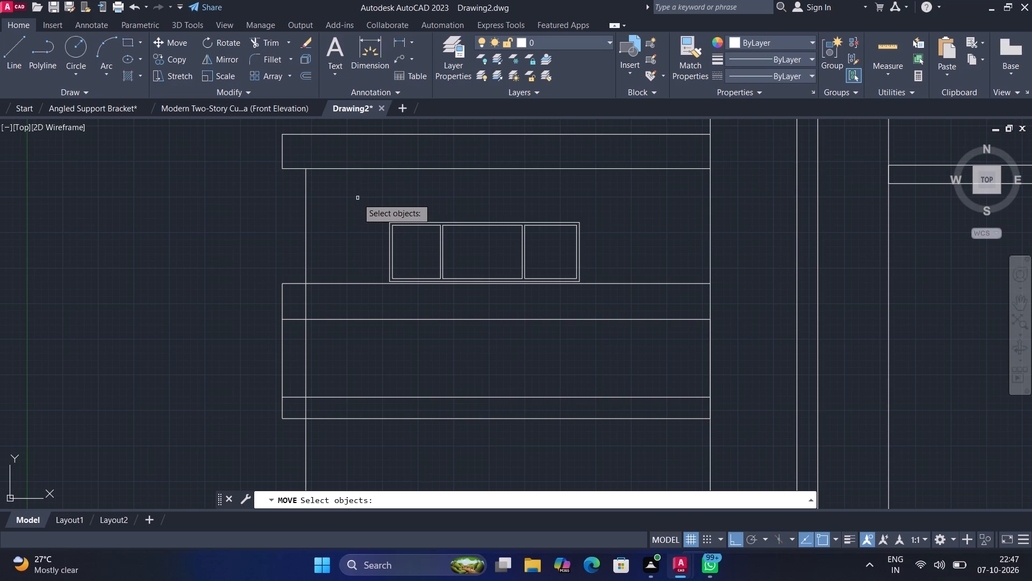
{"action": "left_click_drag", "start_coordinate": [357, 198], "coordinate": [612, 211]}
{"action": "left_click_drag", "start_coordinate": [612, 212], "coordinate": [613, 223]}
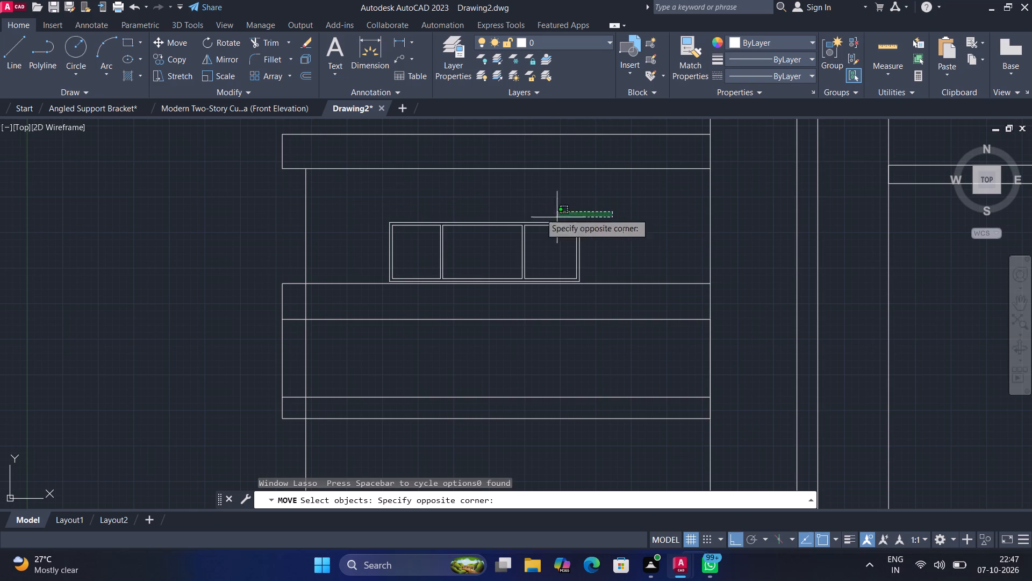
{"action": "left_click", "coordinate": [374, 283]}
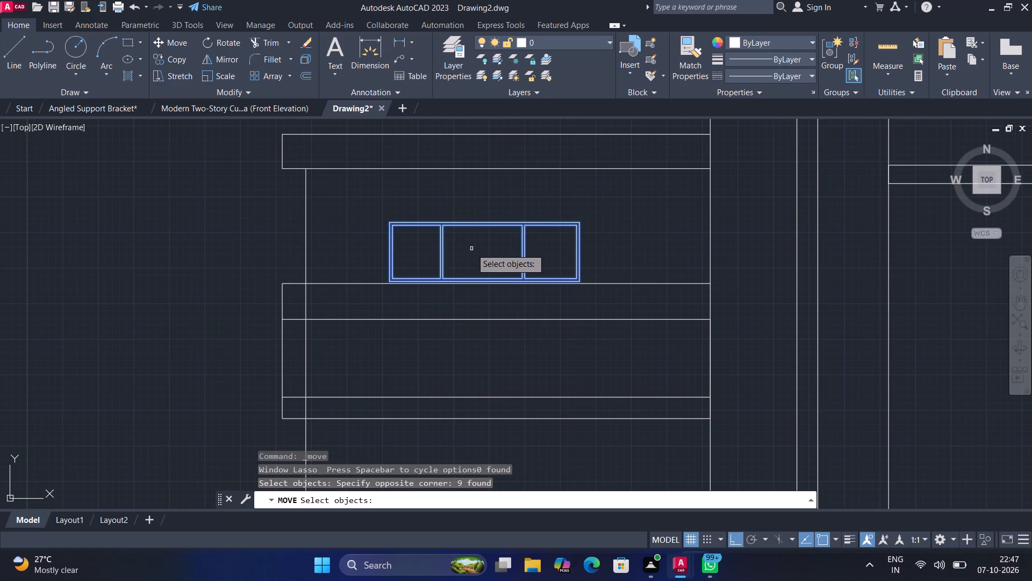
{"action": "key", "text": "Return"}
{"action": "left_click_drag", "start_coordinate": [473, 250], "coordinate": [471, 233]}
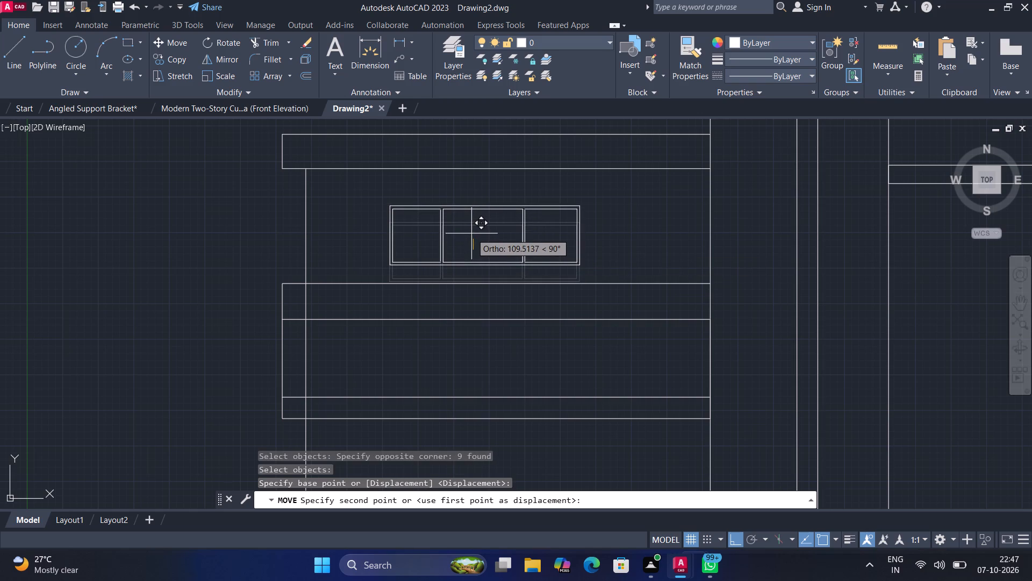
{"action": "left_click", "coordinate": [471, 233]}
{"action": "left_click_drag", "start_coordinate": [636, 245], "coordinate": [592, 245]}
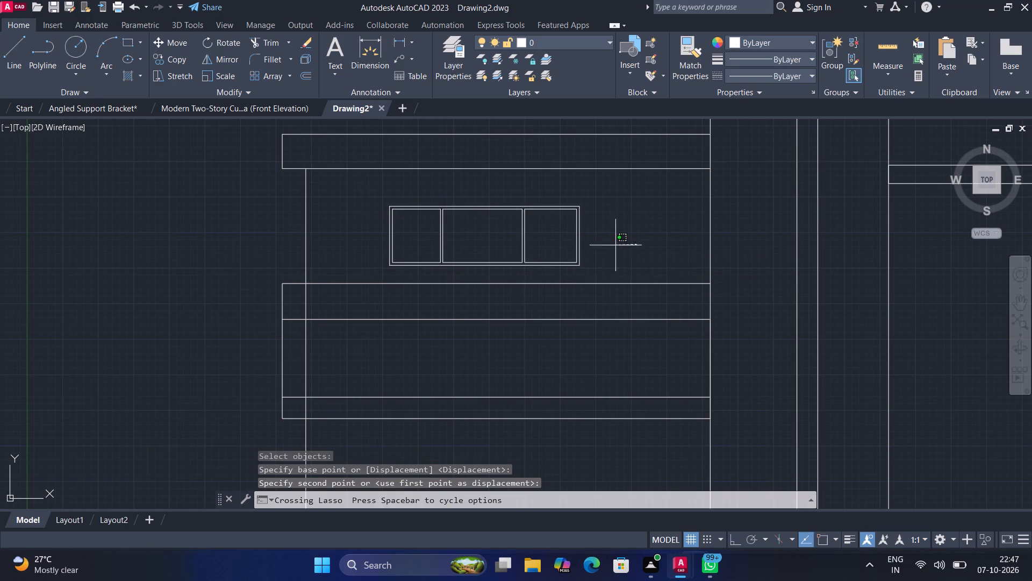
{"action": "left_click_drag", "start_coordinate": [592, 245], "coordinate": [590, 245]}
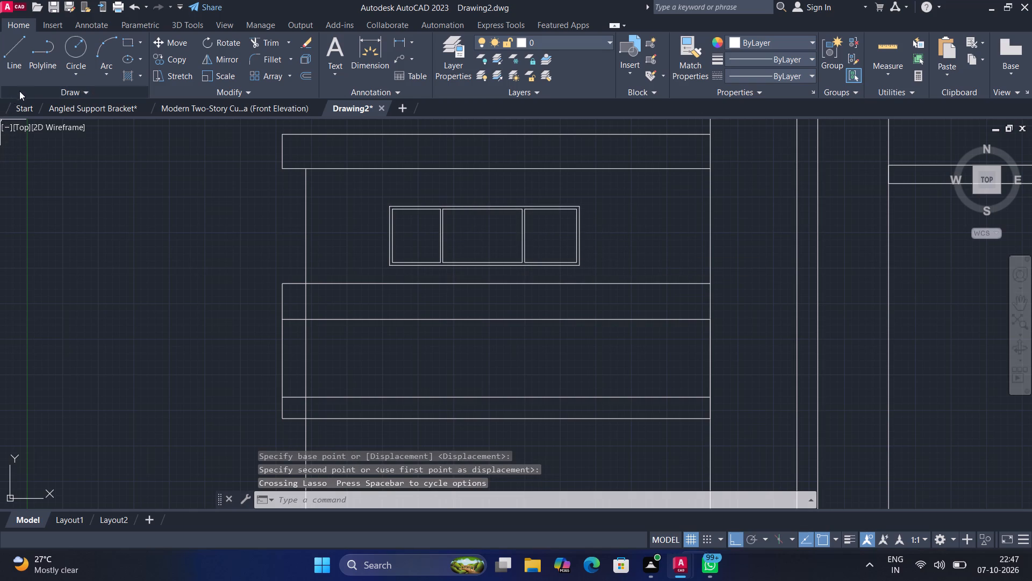
Draw a door rectangle about 523 by 776 beside the upper window, from near the window's top level down to the parapet's top line.
{"action": "left_click", "coordinate": [131, 43]}
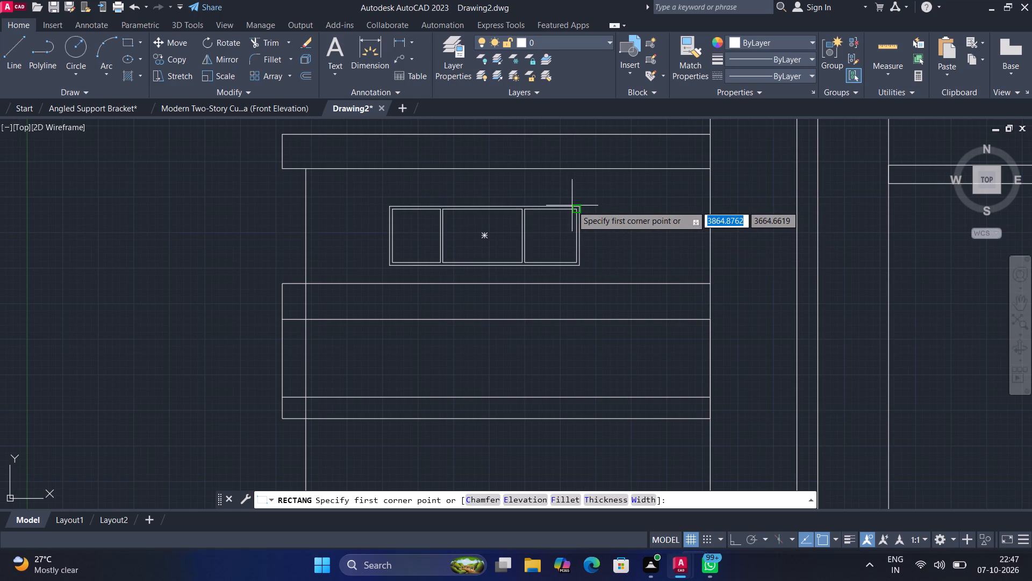
{"action": "left_click", "coordinate": [617, 208]}
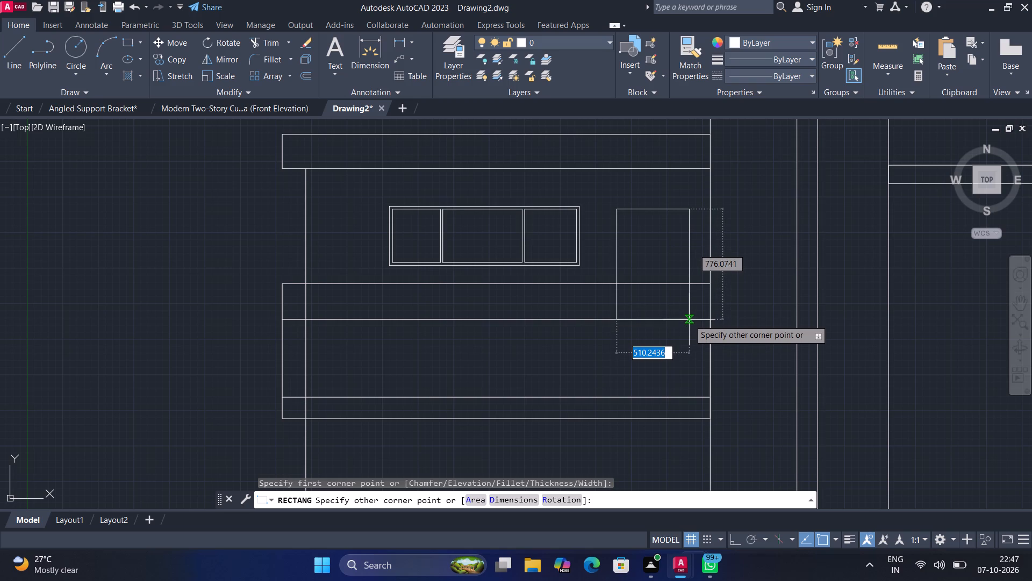
{"action": "scroll", "coordinate": [689, 320], "scroll_direction": "up", "scroll_amount": 2}
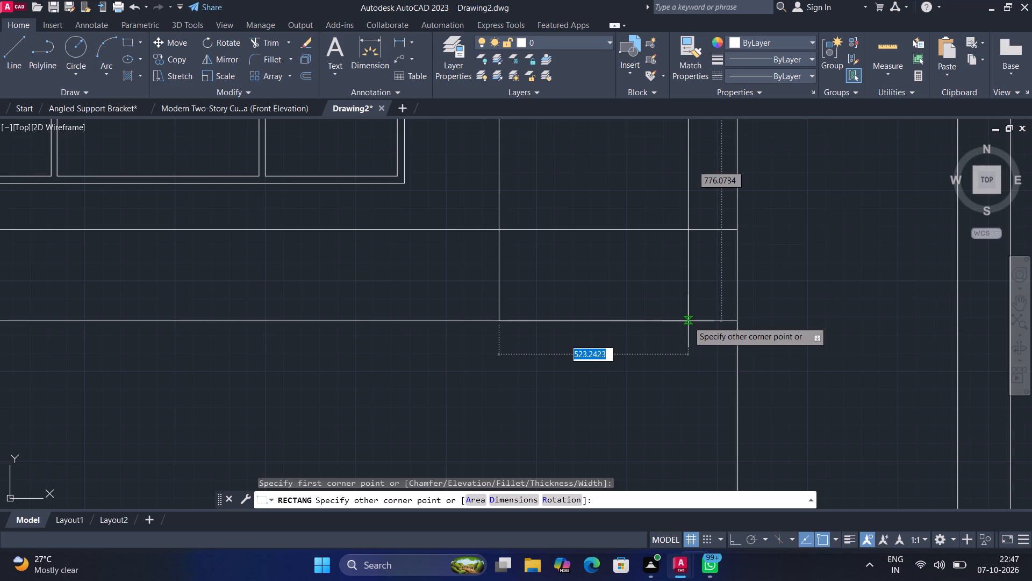
{"action": "left_click", "coordinate": [688, 321]}
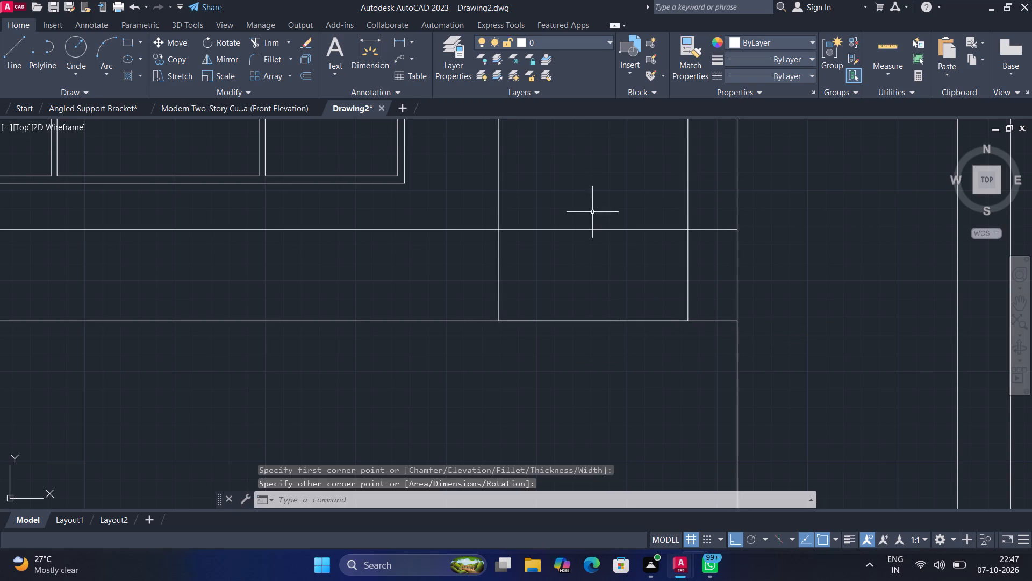
Offset the upper-floor door rectangle 20 inward to form its frame.
{"action": "scroll", "coordinate": [591, 201], "scroll_direction": "down", "scroll_amount": 1}
{"action": "middle_click_drag", "start_coordinate": [591, 200], "coordinate": [589, 266]}
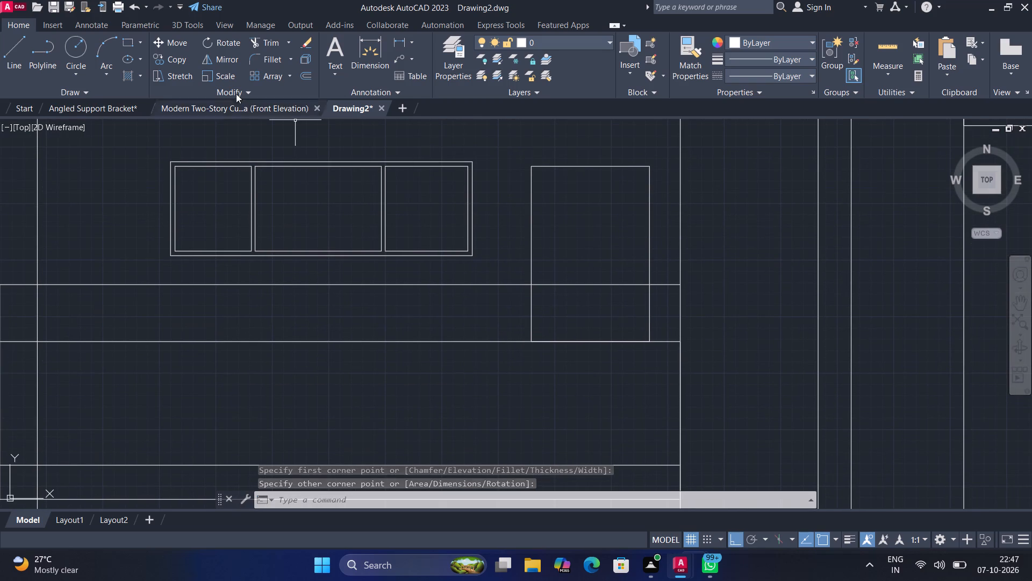
{"action": "left_click", "coordinate": [300, 77]}
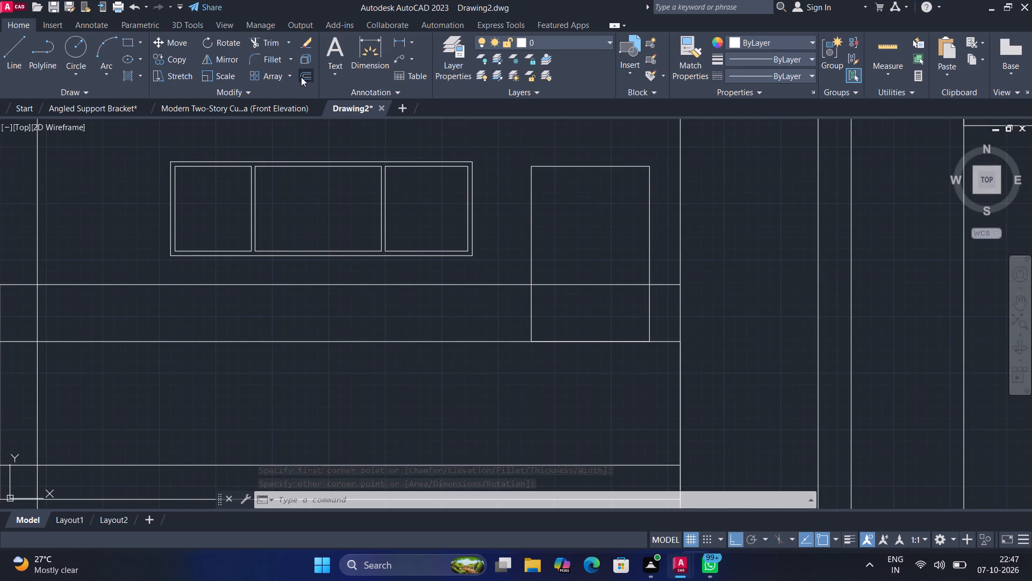
{"action": "key", "text": "Return"}
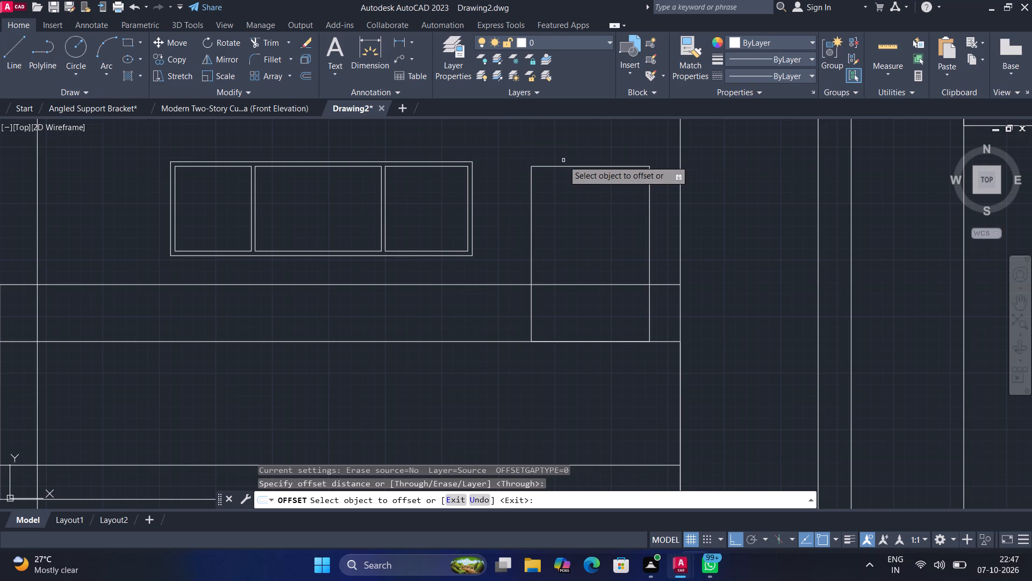
{"action": "left_click", "coordinate": [574, 165]}
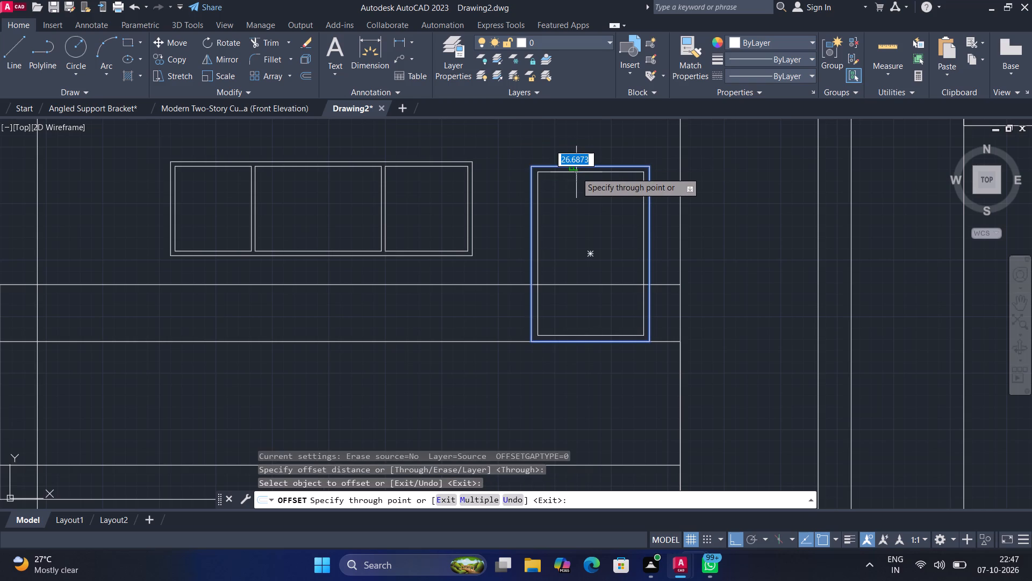
{"action": "type", "text": "20"}
{"action": "key", "text": "Return"}
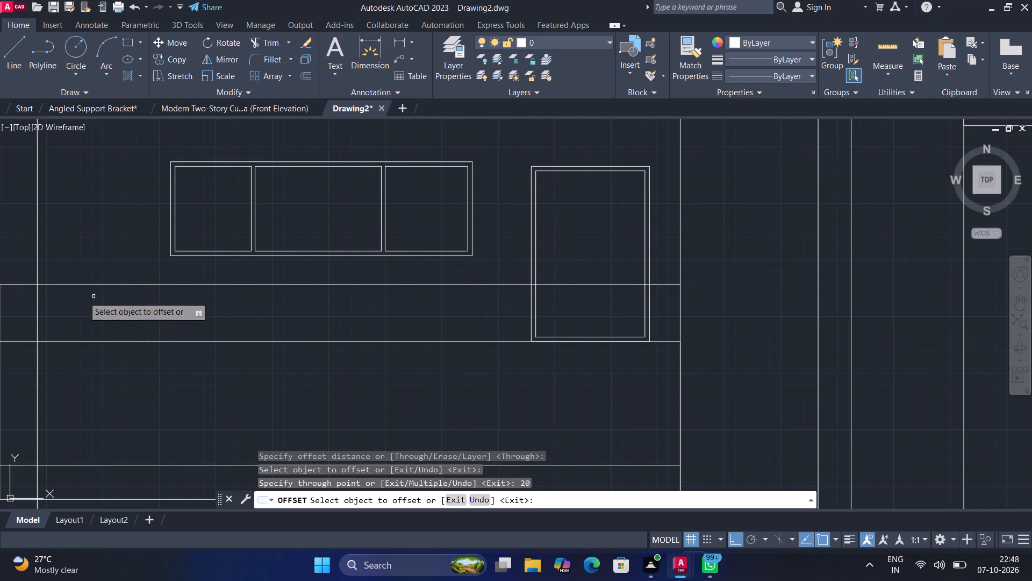
Draw a horizontal line from the door inner frame's lower-left corner to the railing's left edge, just above the parapet's top line.
{"action": "left_click", "coordinate": [7, 47]}
{"action": "middle_click_drag", "start_coordinate": [265, 258], "coordinate": [353, 175]}
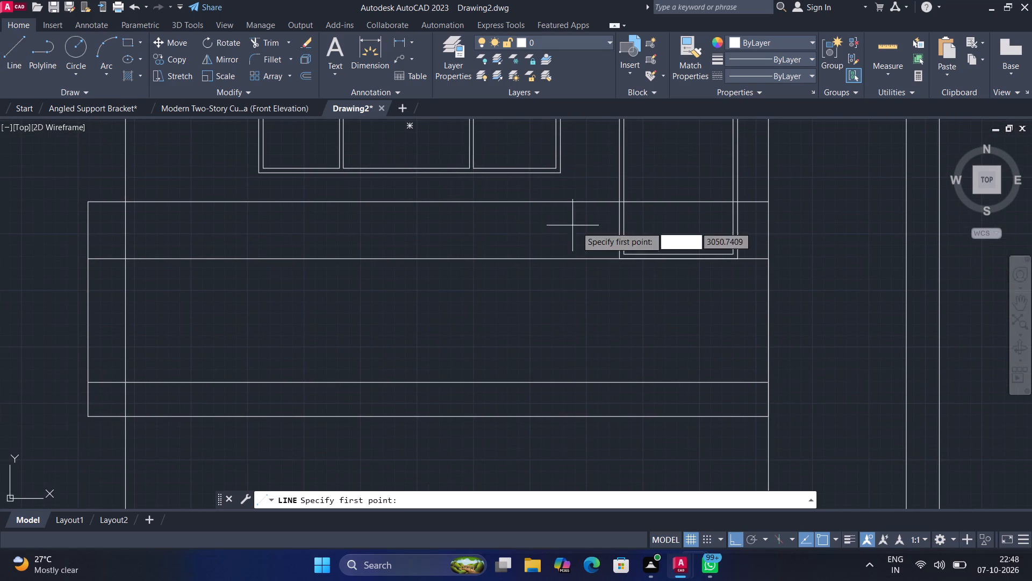
{"action": "left_click", "coordinate": [622, 253]}
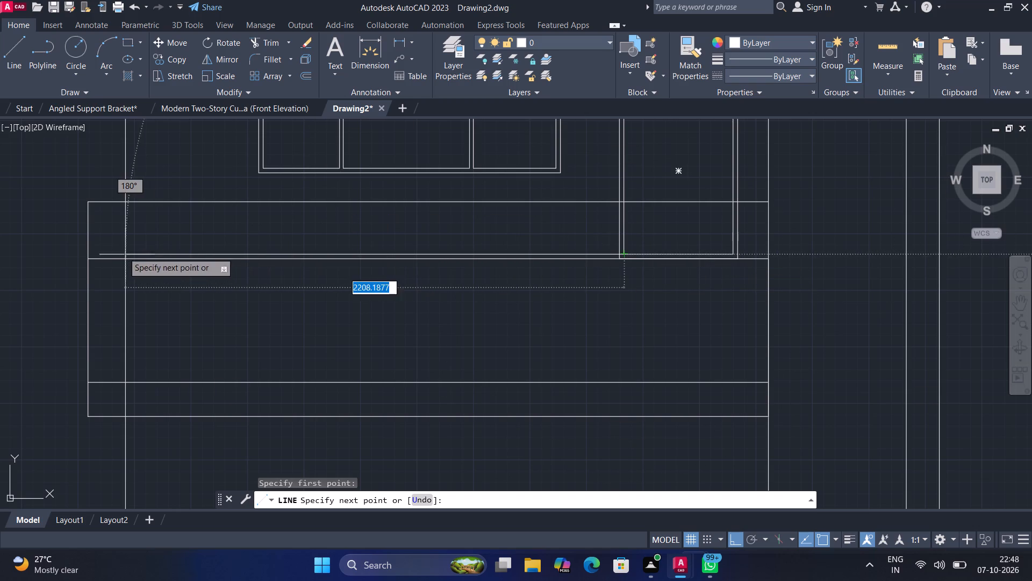
{"action": "left_click", "coordinate": [88, 255]}
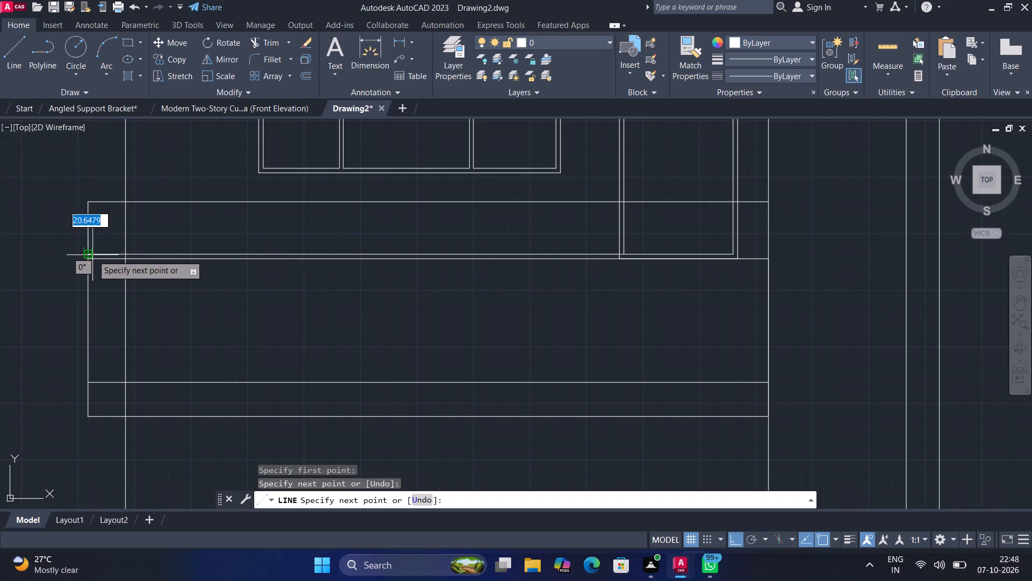
{"action": "key", "text": "Escape"}
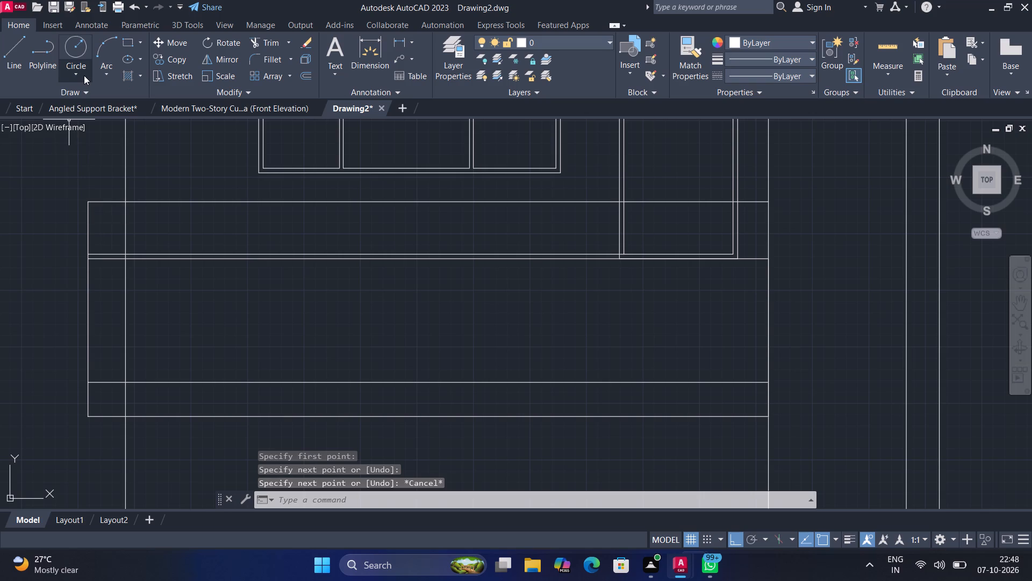
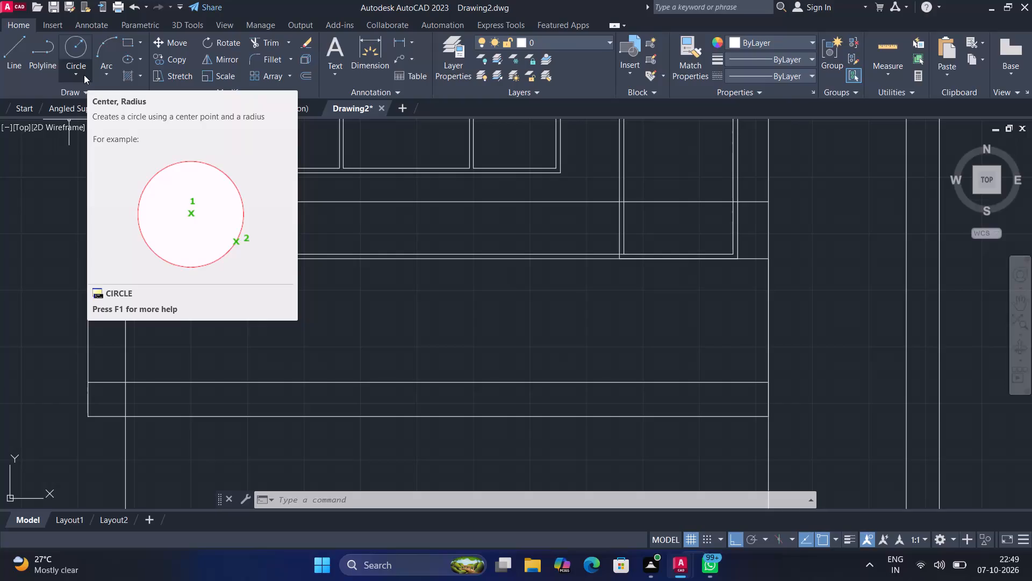
Draw a horizontal line about 156 long from the upper door inner frame's lower-right corner to the wall edge on its right.
{"action": "left_click", "coordinate": [11, 57]}
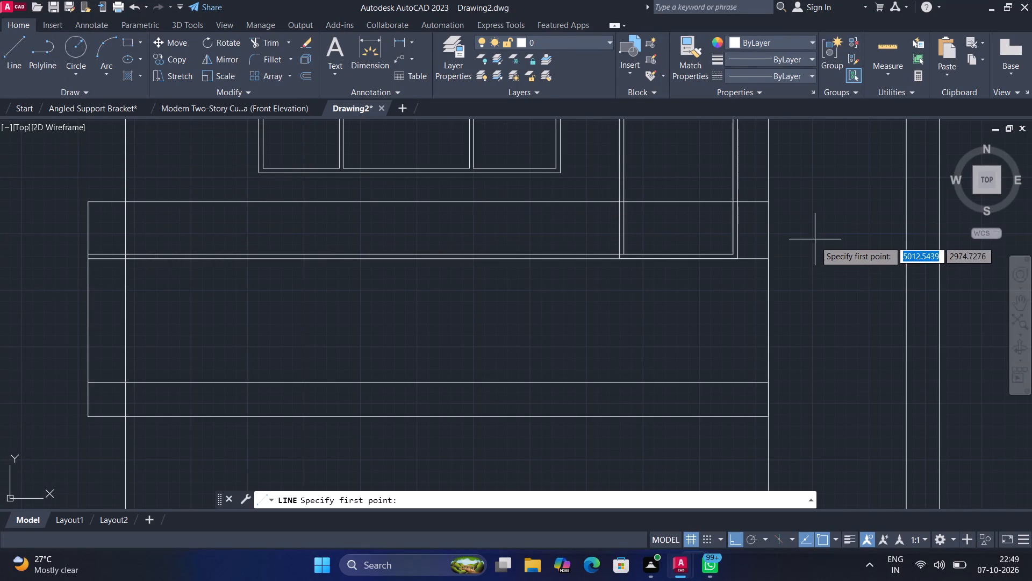
{"action": "scroll", "coordinate": [782, 269], "scroll_direction": "up", "scroll_amount": 2}
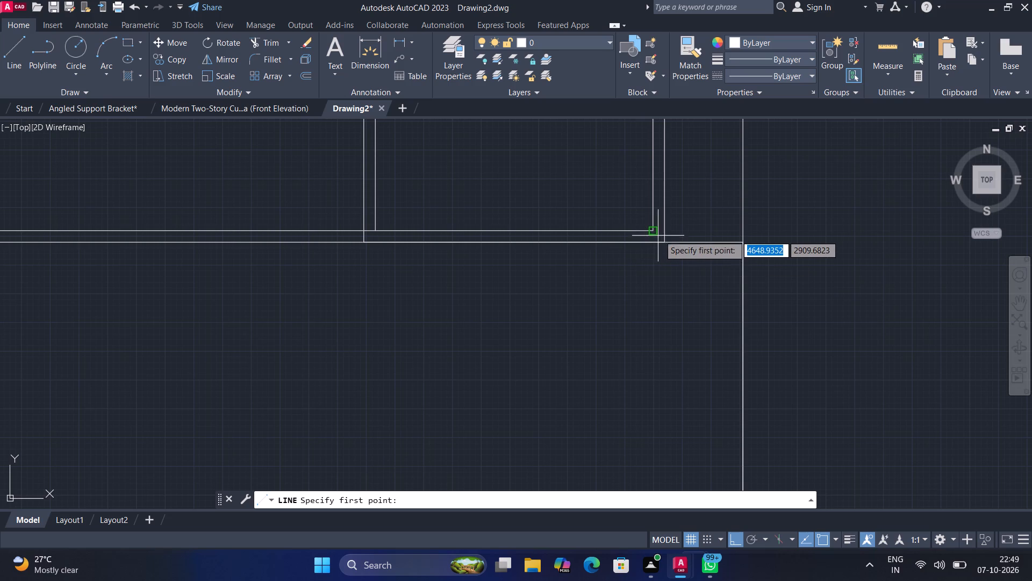
{"action": "left_click", "coordinate": [651, 231]}
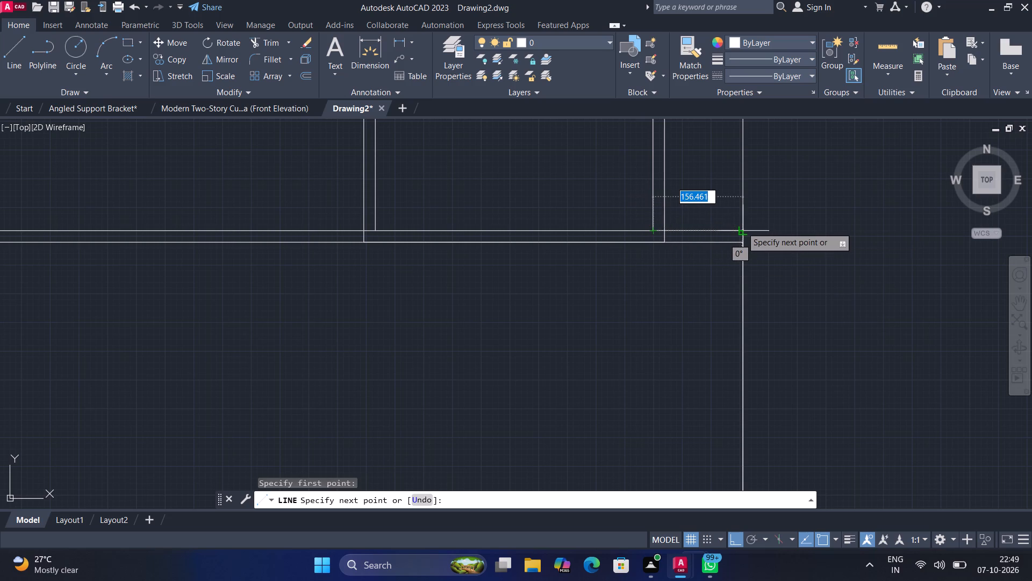
{"action": "left_click", "coordinate": [743, 227]}
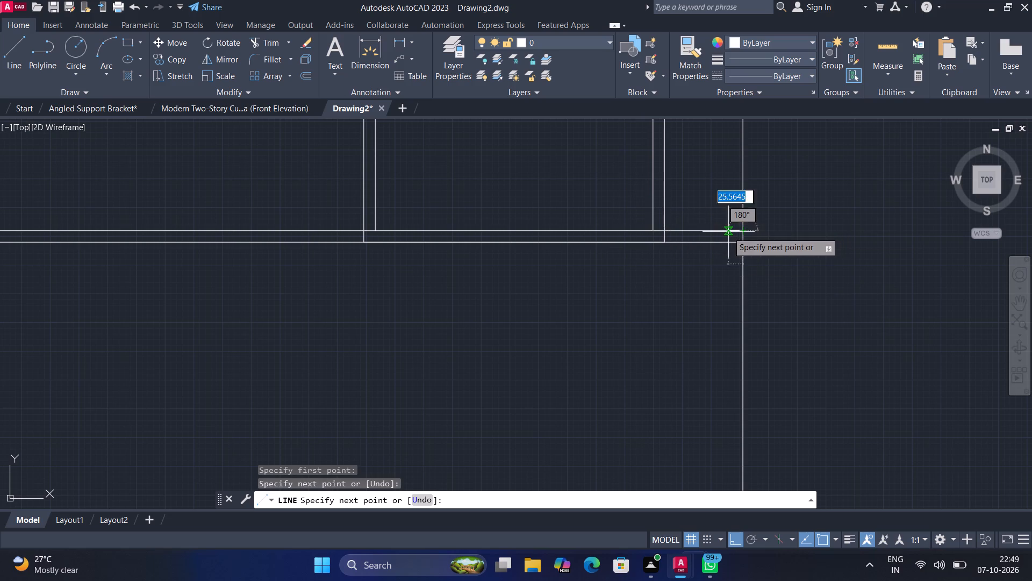
{"action": "key", "text": "Escape"}
Draw a vertical railing bar near the balcony's left end, from the railing's top line down to the line just above the parapet.
{"action": "scroll", "coordinate": [708, 242], "scroll_direction": "down", "scroll_amount": 1}
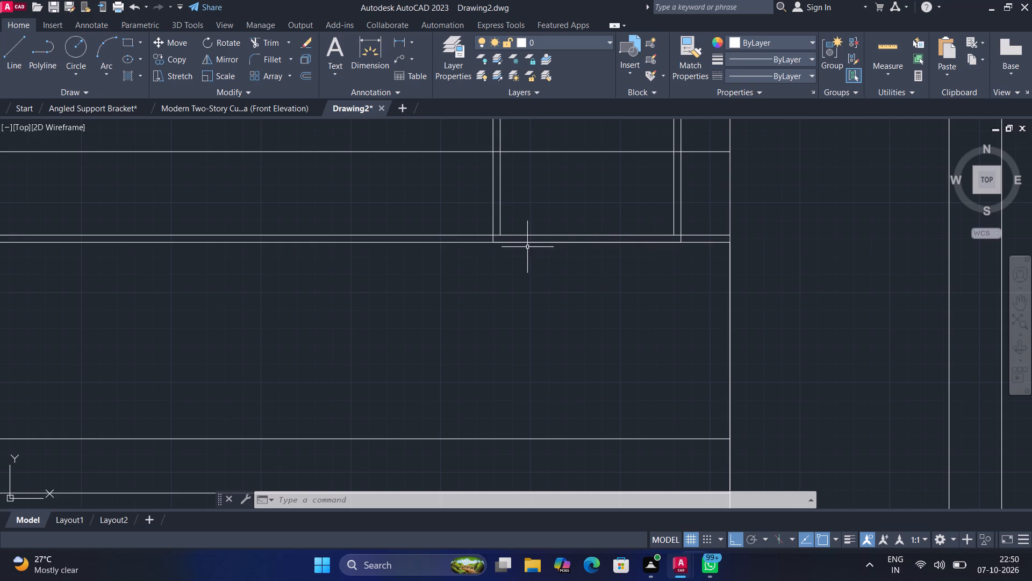
{"action": "scroll", "coordinate": [372, 207], "scroll_direction": "down", "scroll_amount": 2}
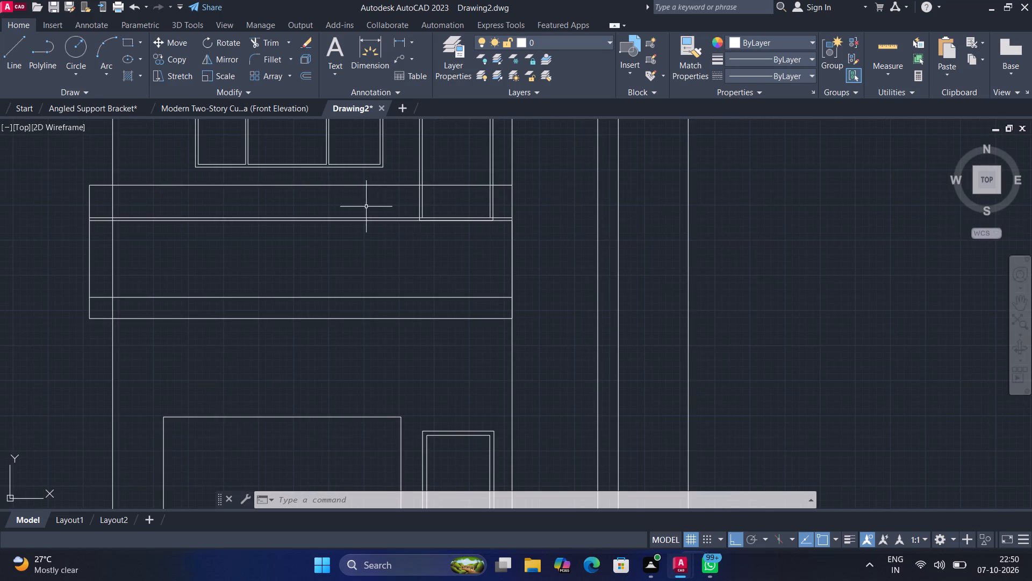
{"action": "middle_click_drag", "start_coordinate": [357, 207], "coordinate": [387, 205]}
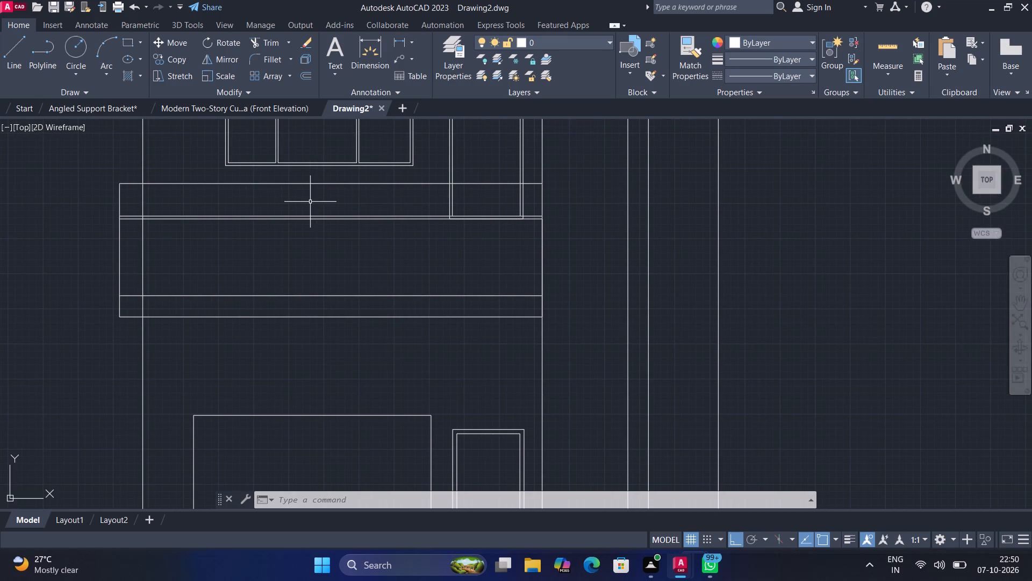
{"action": "left_click", "coordinate": [19, 51]}
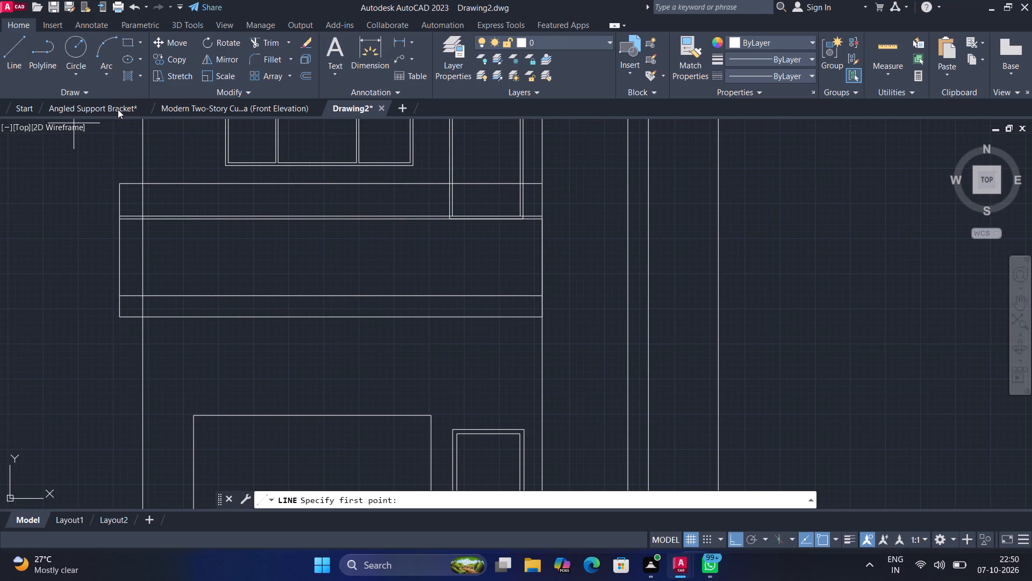
{"action": "left_click", "coordinate": [174, 185]}
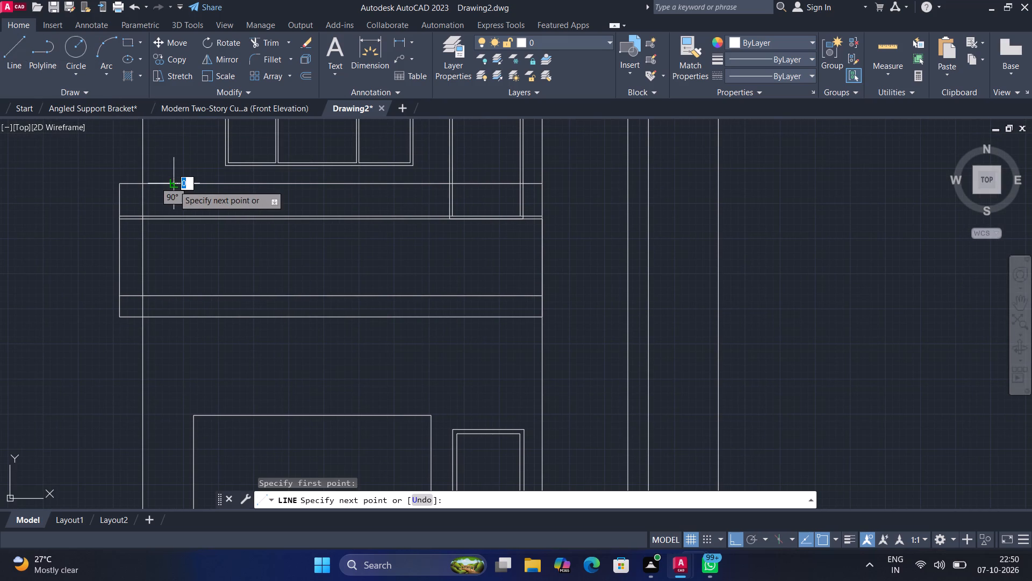
{"action": "left_click", "coordinate": [174, 218]}
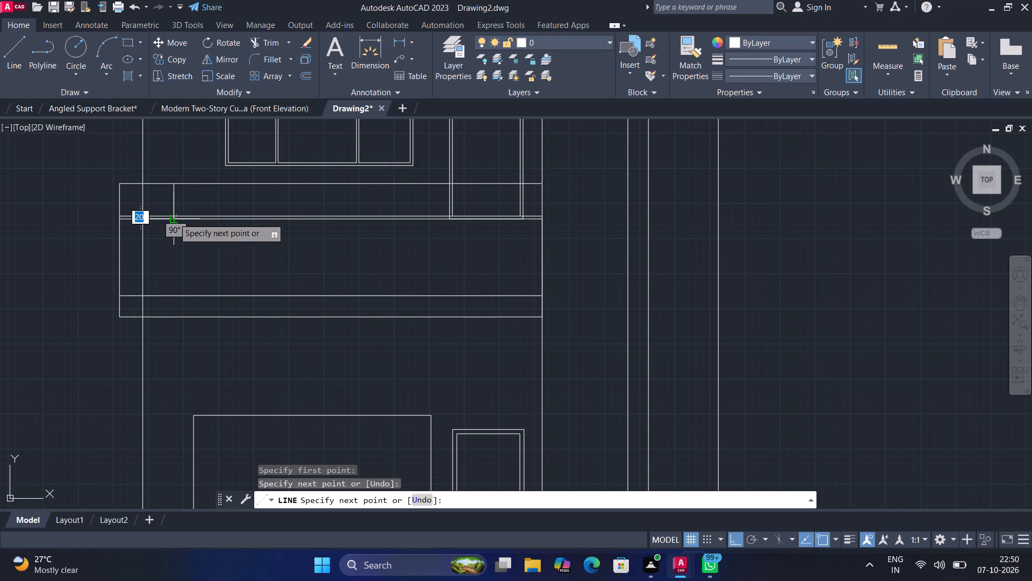
{"action": "key", "text": "Escape"}
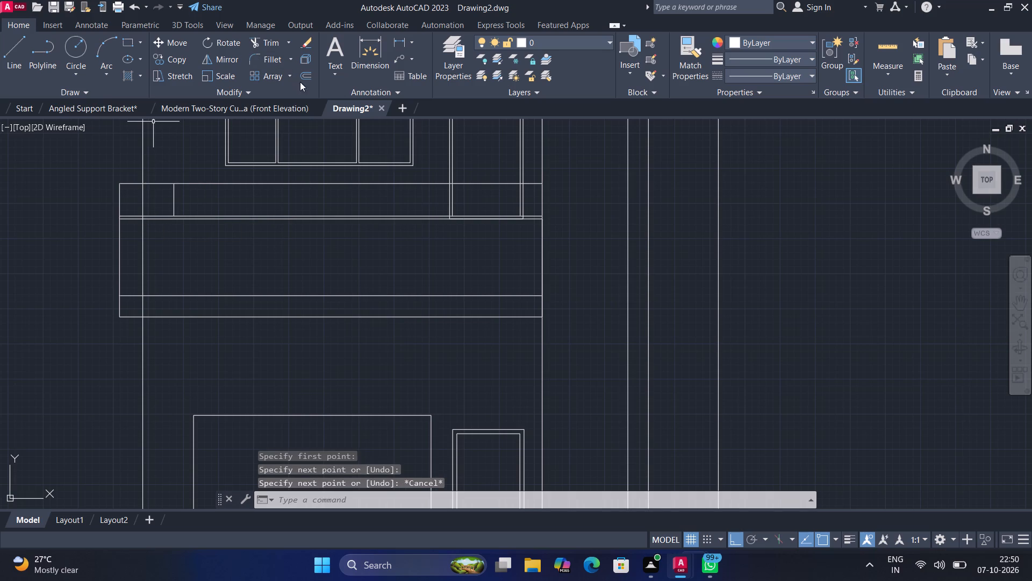
Offset the vertical railing bar rightward as six roughly evenly spaced copies with the Multiple option, the last about 2197 from the original.
{"action": "left_click", "coordinate": [311, 76]}
{"action": "key", "text": "Return"}
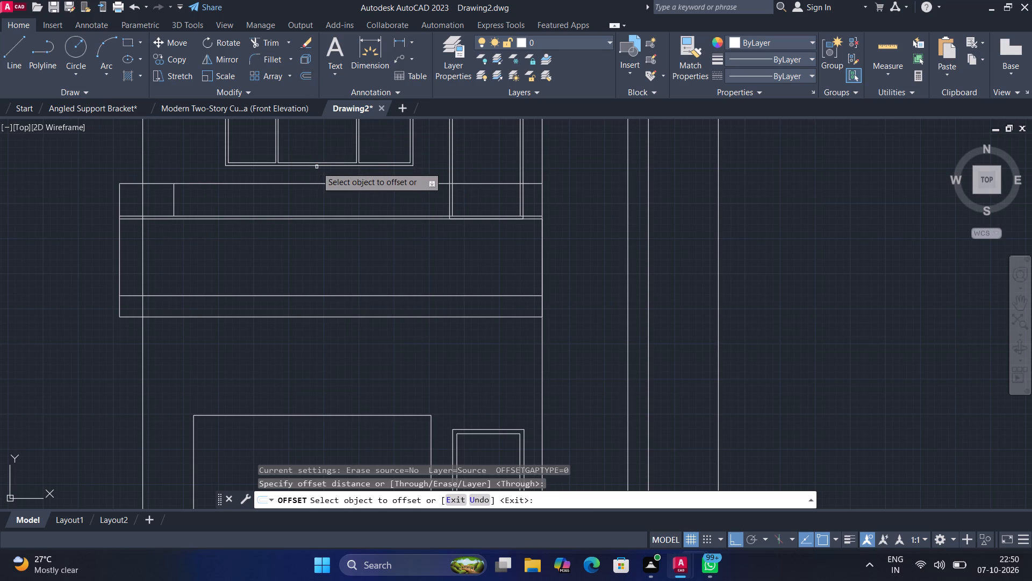
{"action": "left_click", "coordinate": [173, 197]}
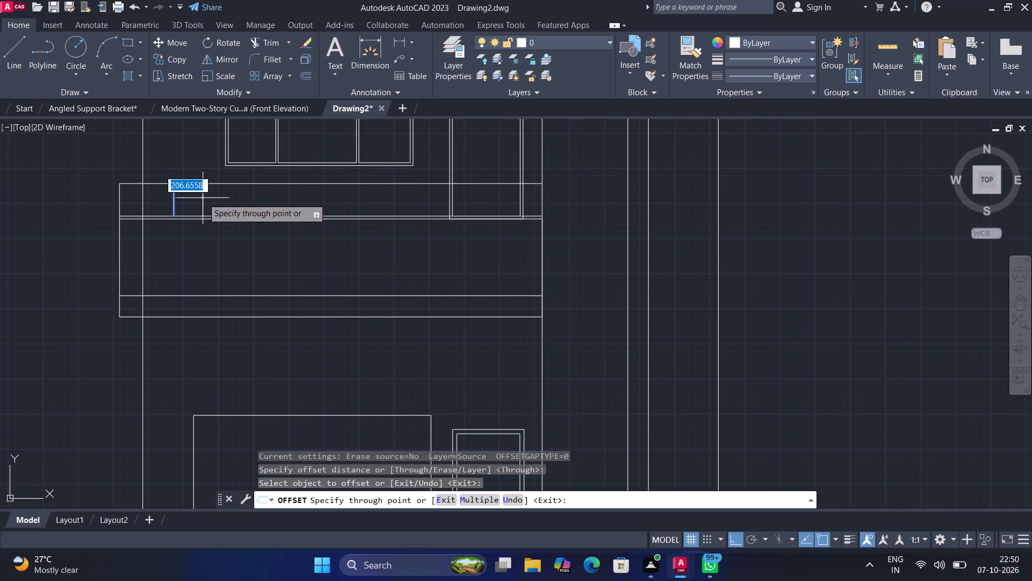
{"action": "key", "text": "m"}
{"action": "key", "text": "Return"}
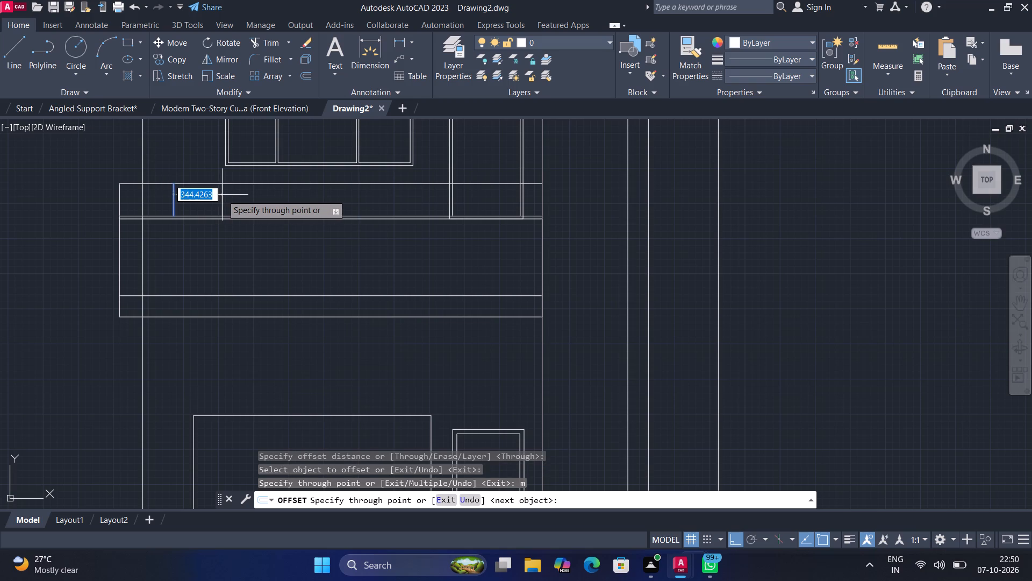
{"action": "left_click", "coordinate": [225, 195]}
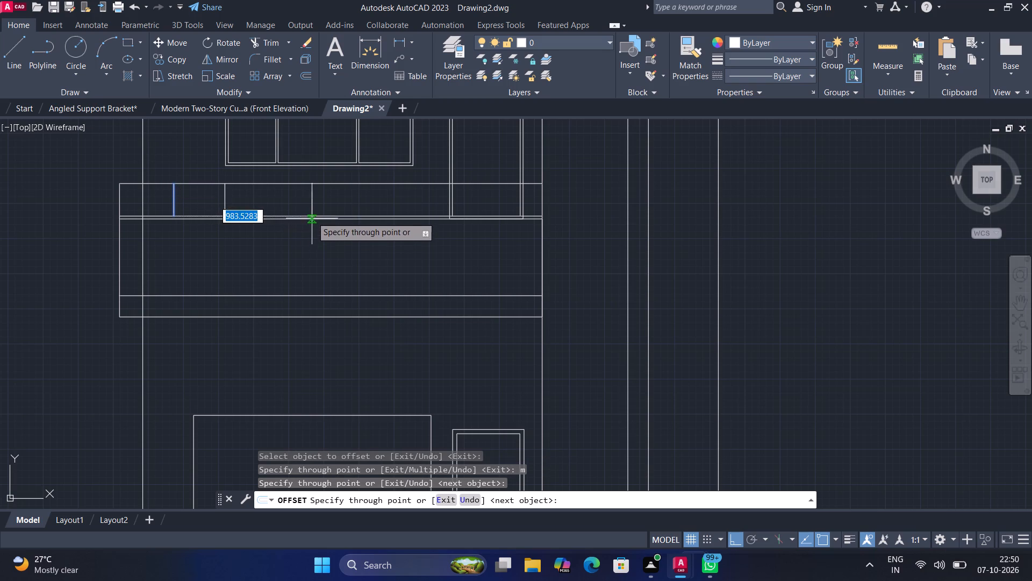
{"action": "left_click", "coordinate": [268, 208]}
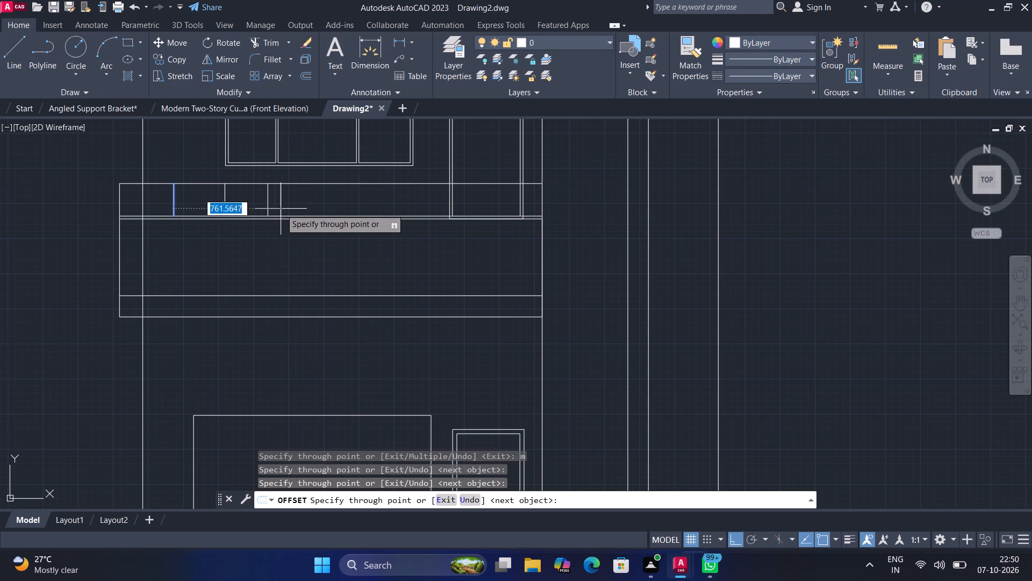
{"action": "left_click", "coordinate": [317, 208]}
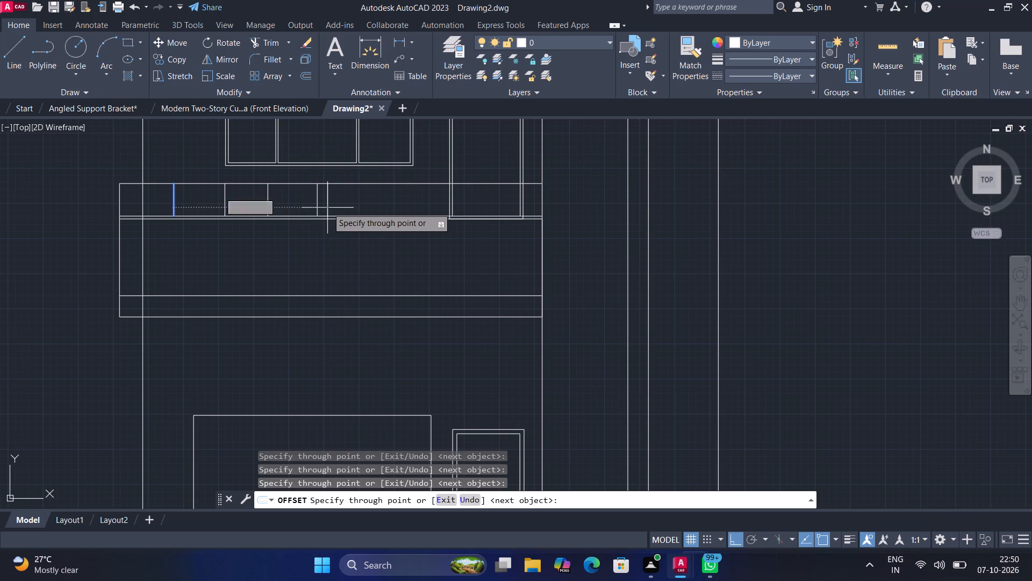
{"action": "left_click", "coordinate": [364, 205]}
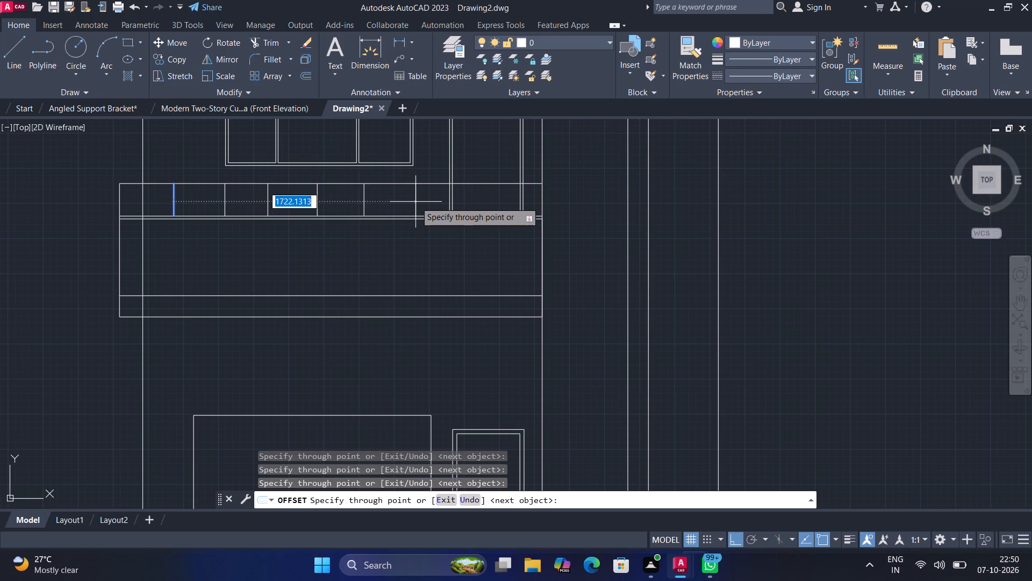
{"action": "left_click", "coordinate": [415, 202]}
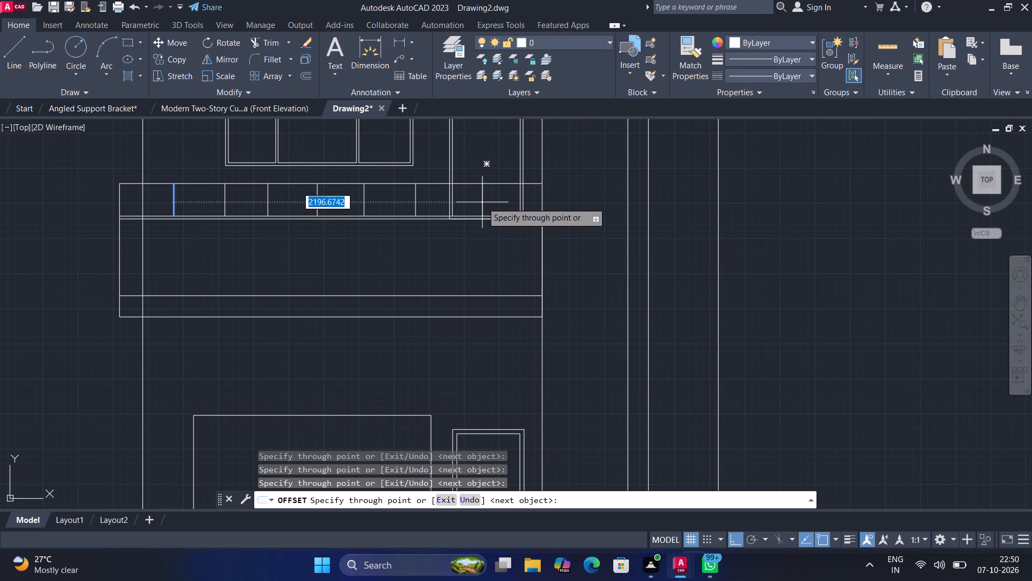
{"action": "left_click", "coordinate": [483, 202]}
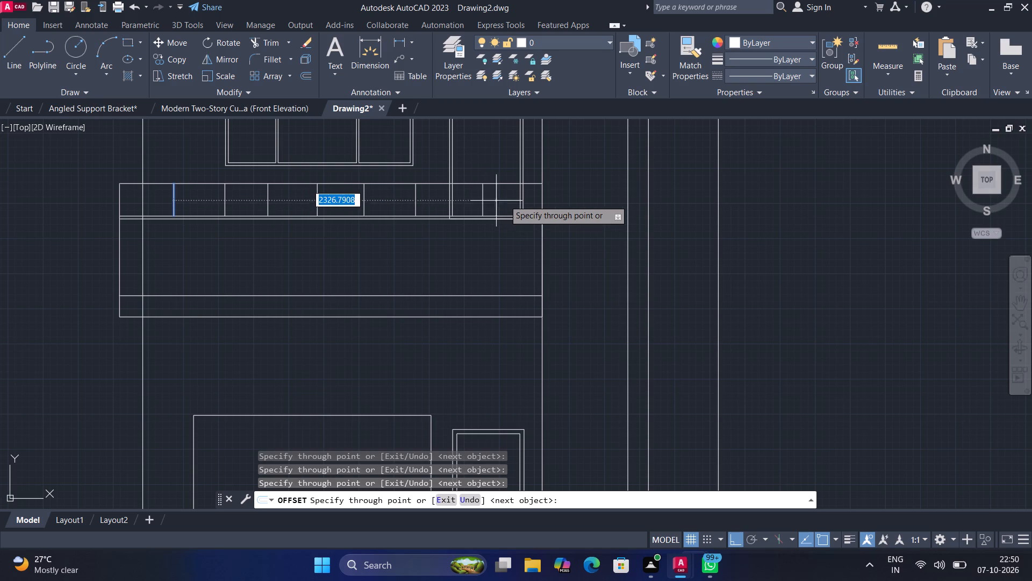
{"action": "key", "text": "Escape"}
{"action": "key", "text": "grave"}
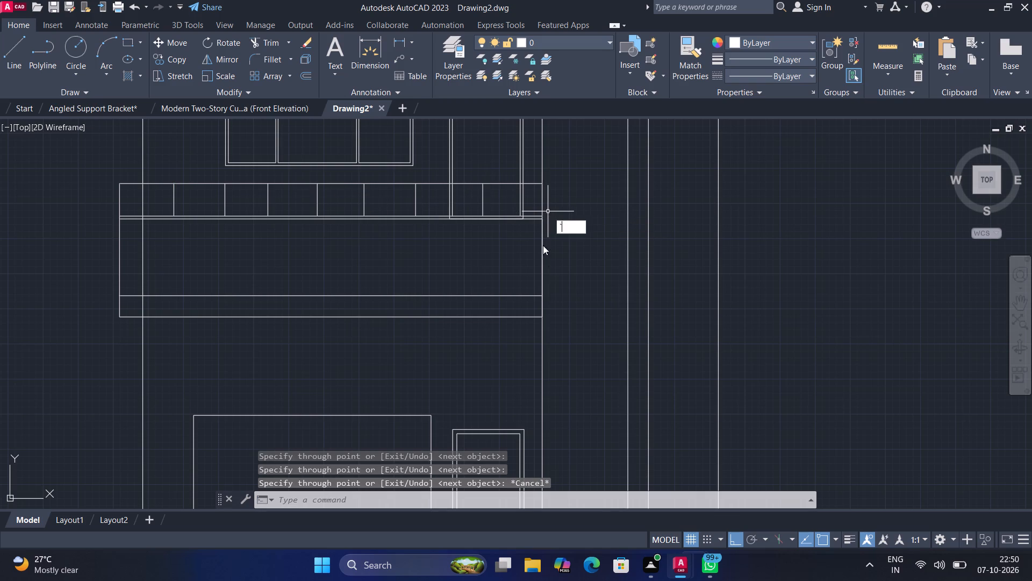
{"action": "scroll", "coordinate": [562, 253], "scroll_direction": "down", "scroll_amount": 1}
{"action": "scroll", "coordinate": [877, 275], "scroll_direction": "down", "scroll_amount": 1}
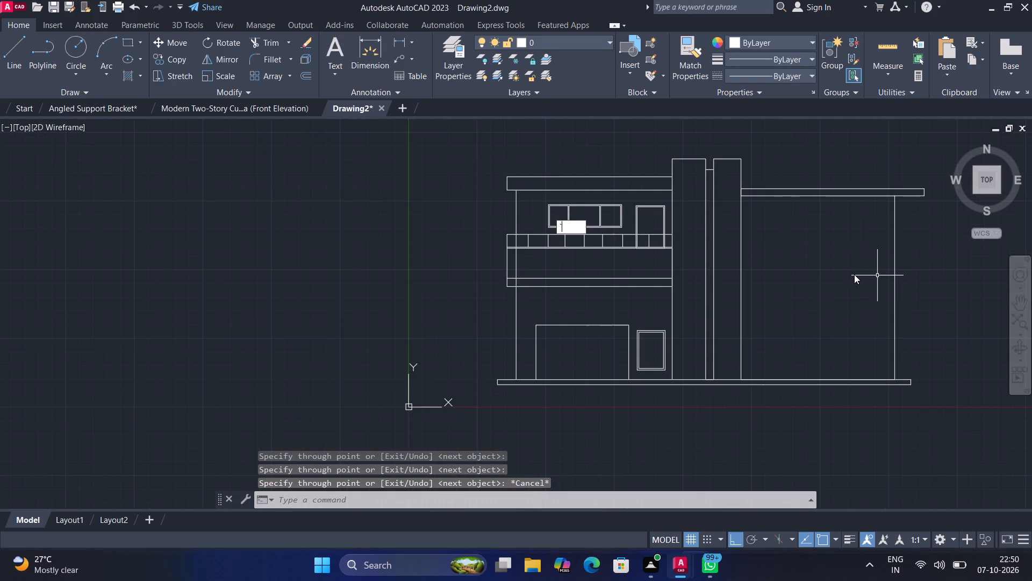
{"action": "key", "text": "Escape"}
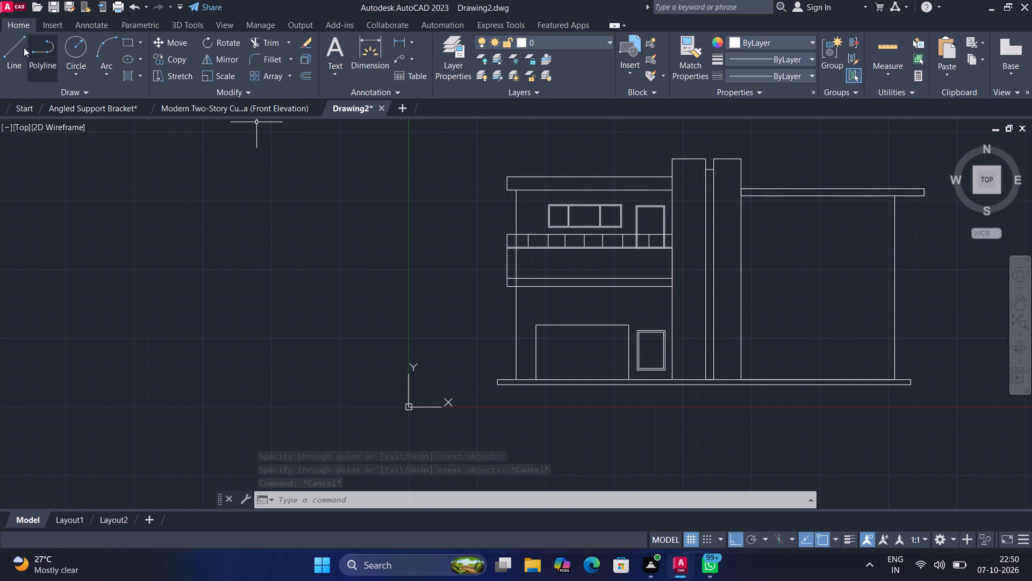
Draw a horizontal line across the large ground-floor opening from its left edge to its right edge, slightly below the top.
{"action": "left_click", "coordinate": [8, 52]}
{"action": "scroll", "coordinate": [376, 212], "scroll_direction": "up", "scroll_amount": 1}
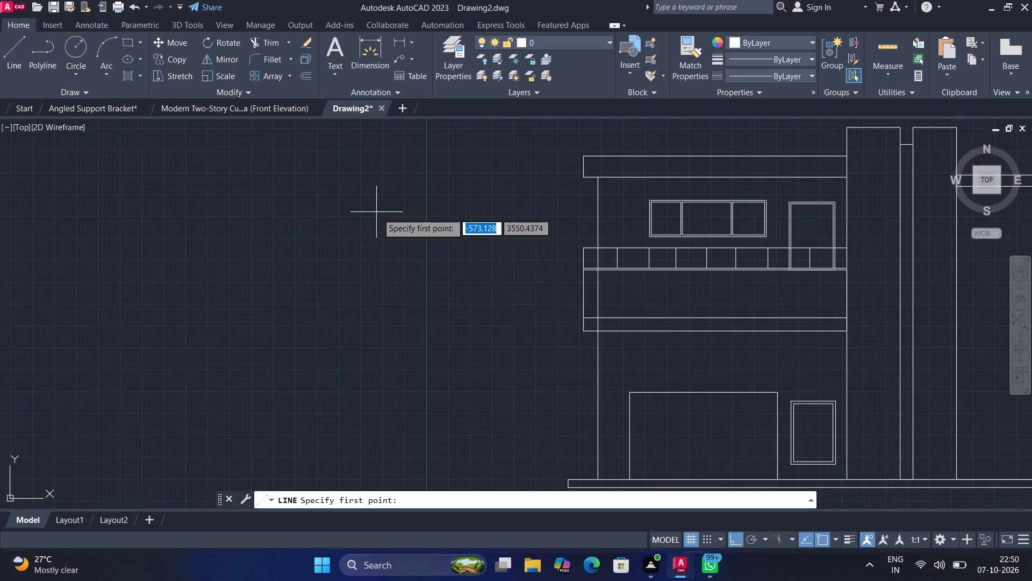
{"action": "middle_click_drag", "start_coordinate": [625, 368], "coordinate": [528, 295]}
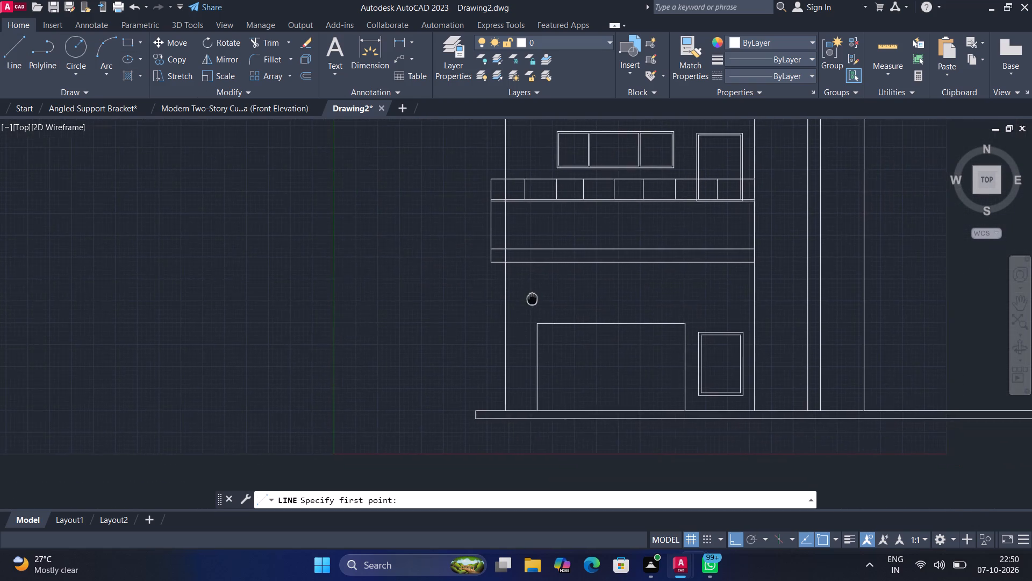
{"action": "middle_click_drag", "start_coordinate": [528, 295], "coordinate": [487, 272]}
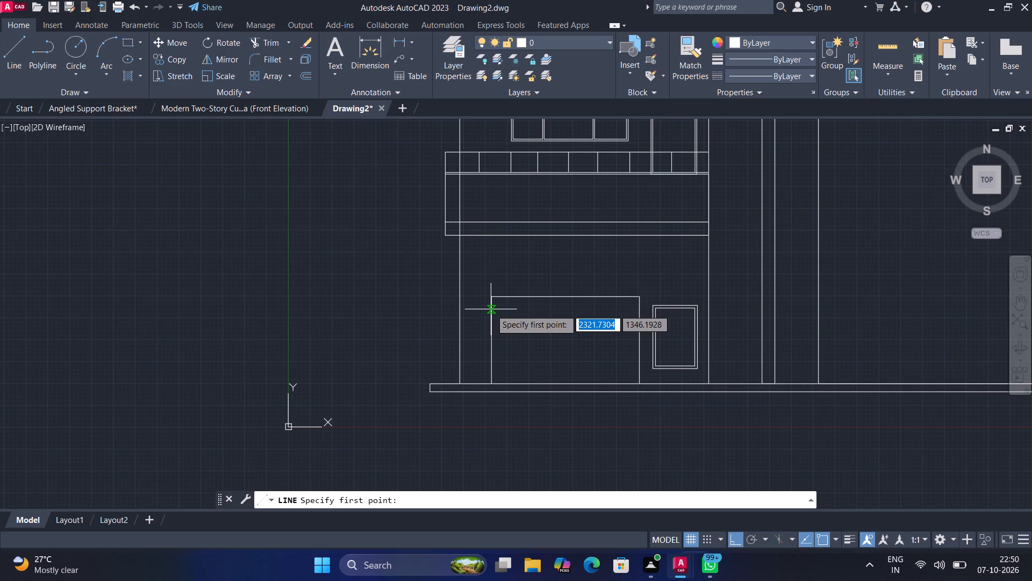
{"action": "left_click", "coordinate": [491, 307]}
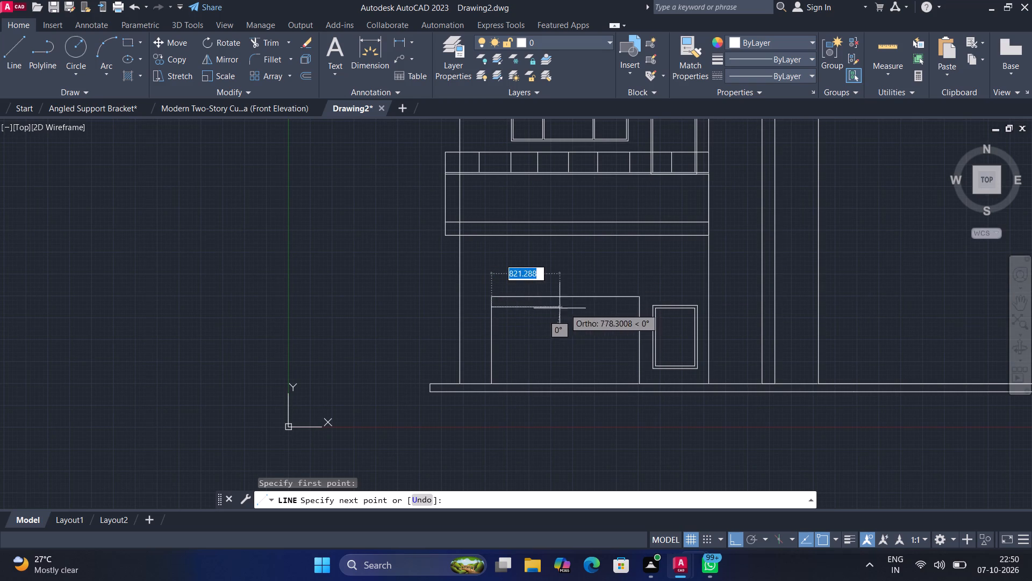
{"action": "left_click", "coordinate": [639, 308]}
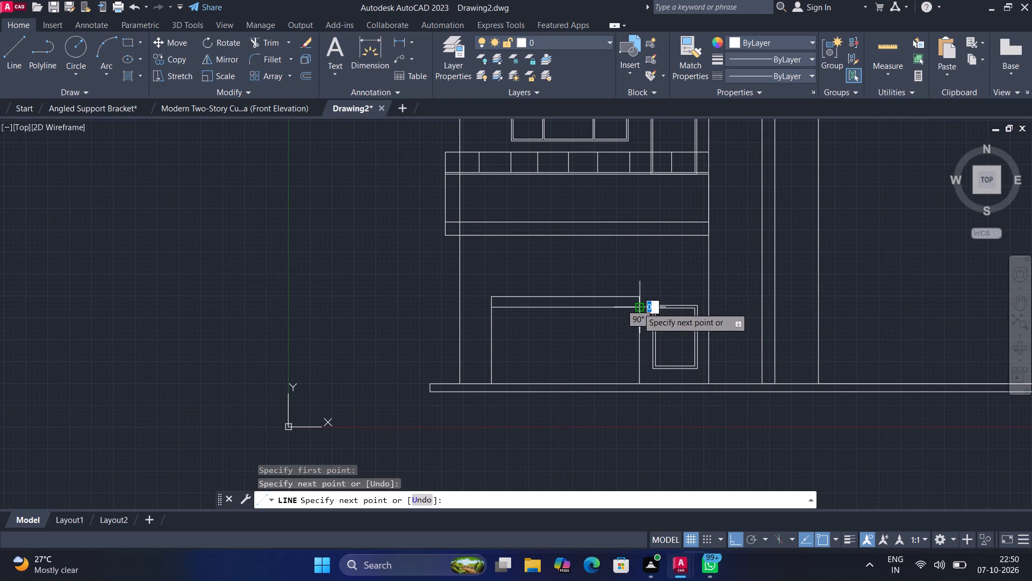
{"action": "key", "text": "Escape"}
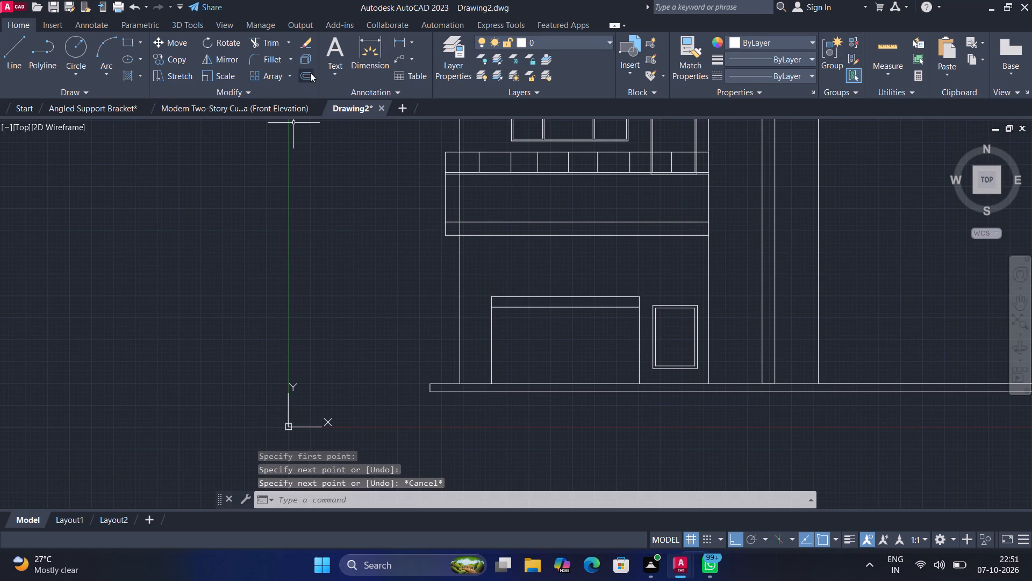
Offset the horizontal line near the top of the large ground-floor opening downward by about 86.
{"action": "left_click", "coordinate": [310, 72]}
{"action": "key", "text": "Return"}
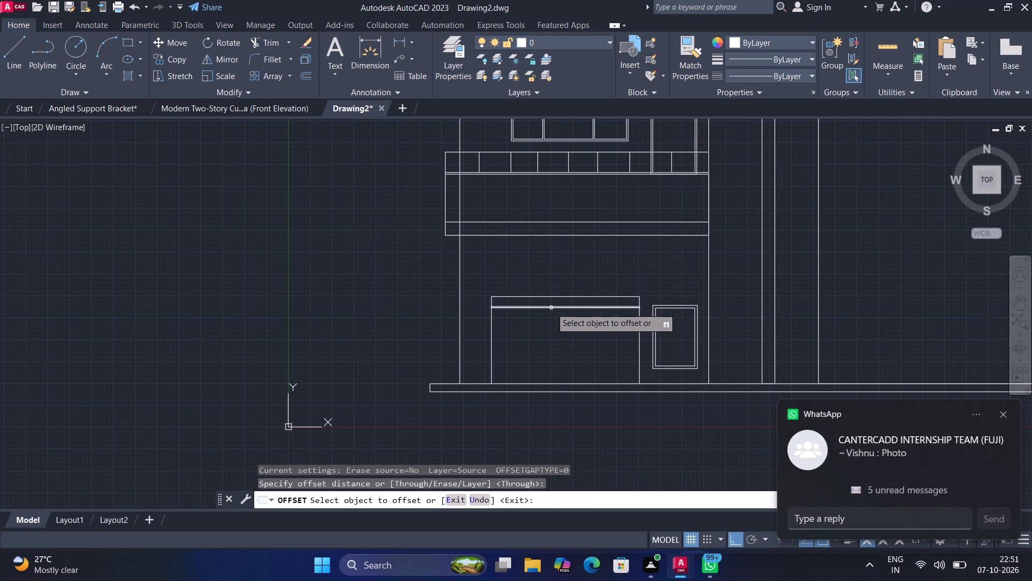
{"action": "left_click", "coordinate": [551, 308]}
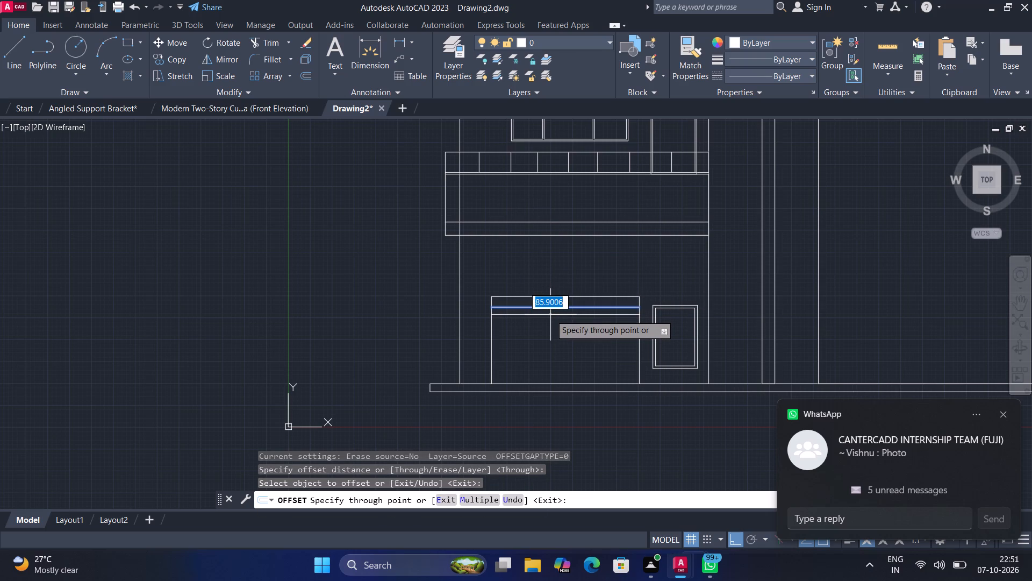
{"action": "left_click", "coordinate": [550, 315]}
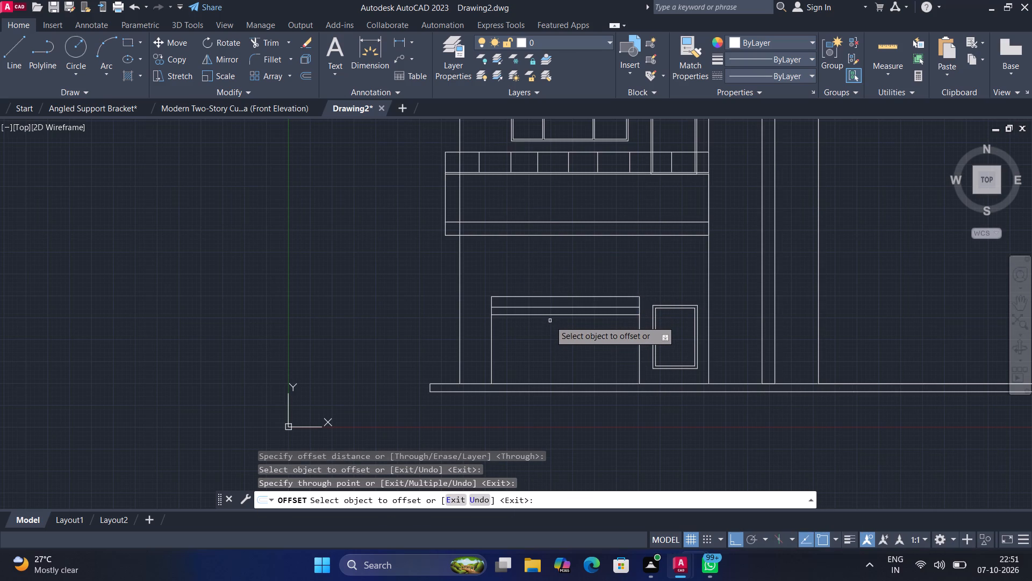
Offset the lower slat line downward as seven roughly evenly spaced copies with the Multiple option, the last about 699 from it.
{"action": "left_click", "coordinate": [550, 315]}
{"action": "key", "text": "m"}
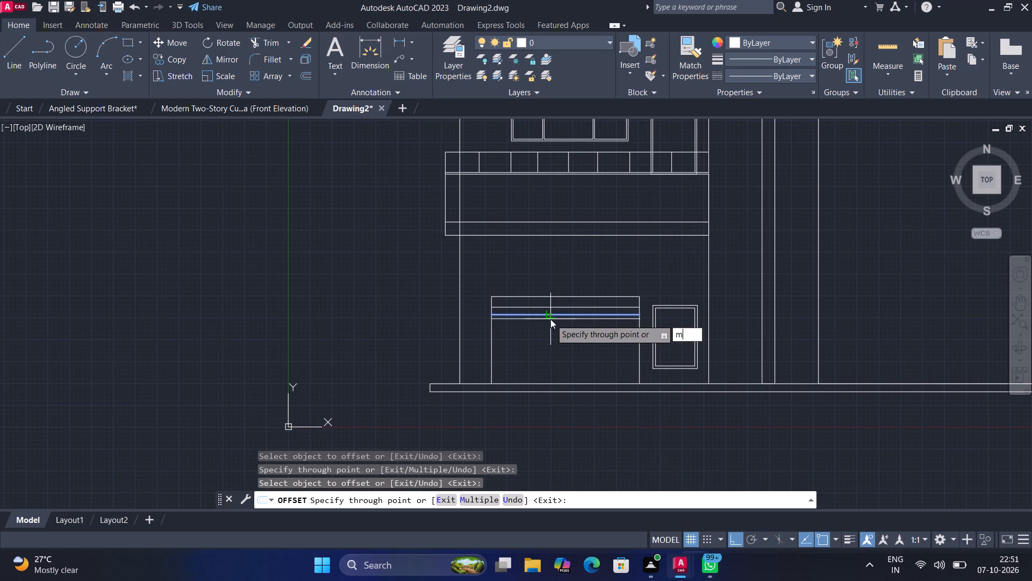
{"action": "key", "text": "Return"}
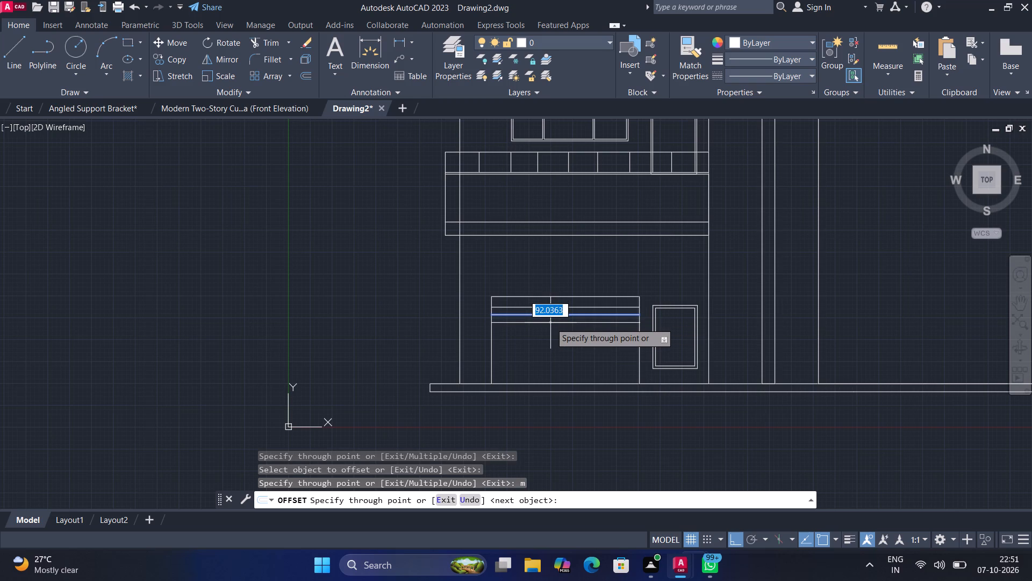
{"action": "left_click", "coordinate": [550, 323]}
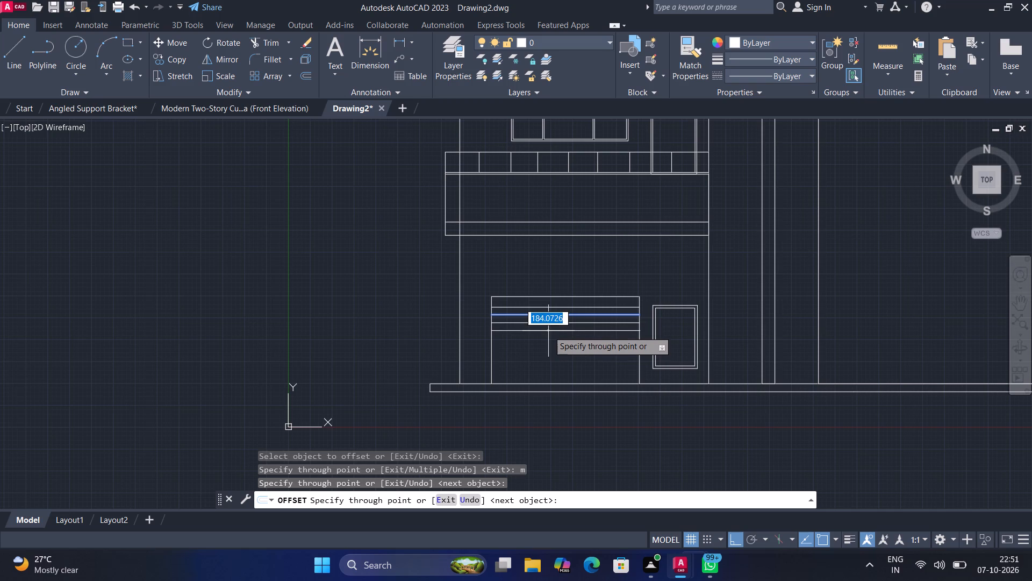
{"action": "left_click", "coordinate": [548, 331]}
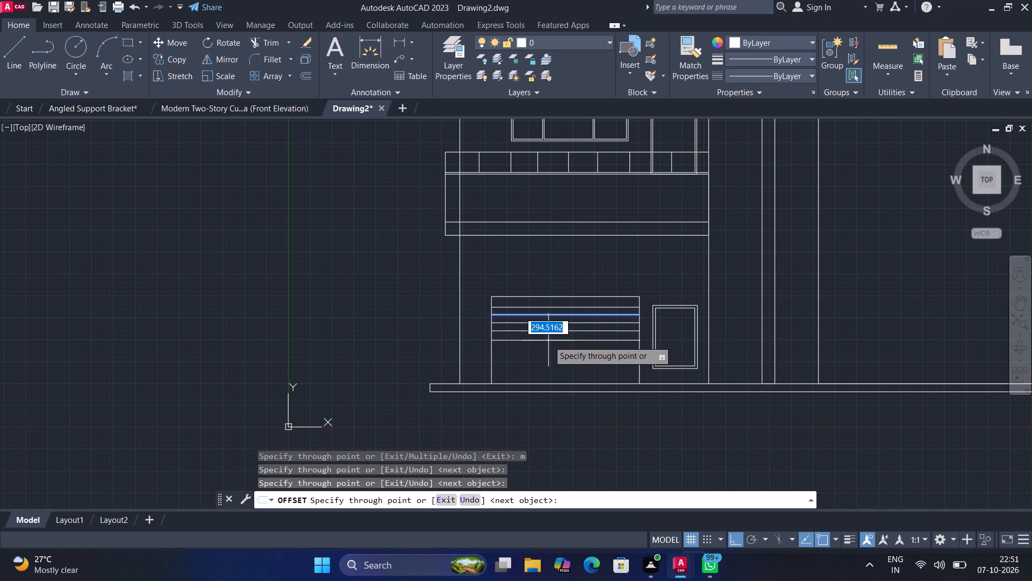
{"action": "left_click", "coordinate": [548, 341]}
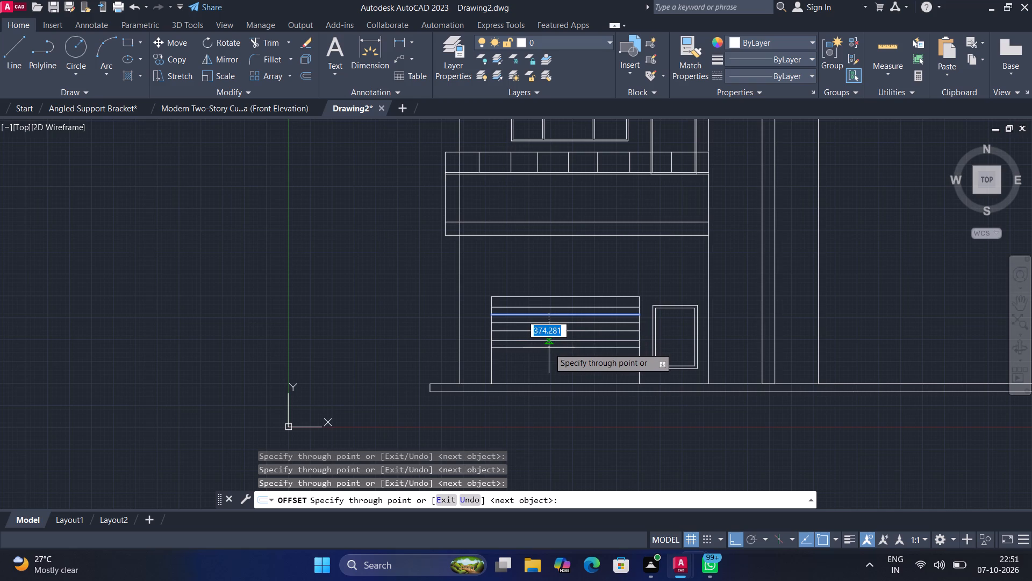
{"action": "left_click", "coordinate": [549, 350]}
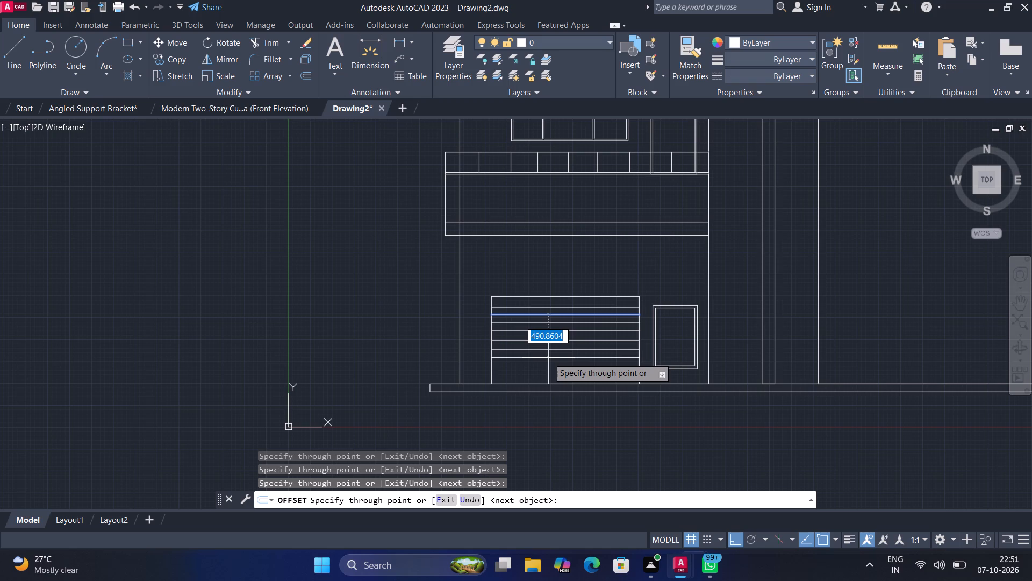
{"action": "left_click", "coordinate": [548, 359]}
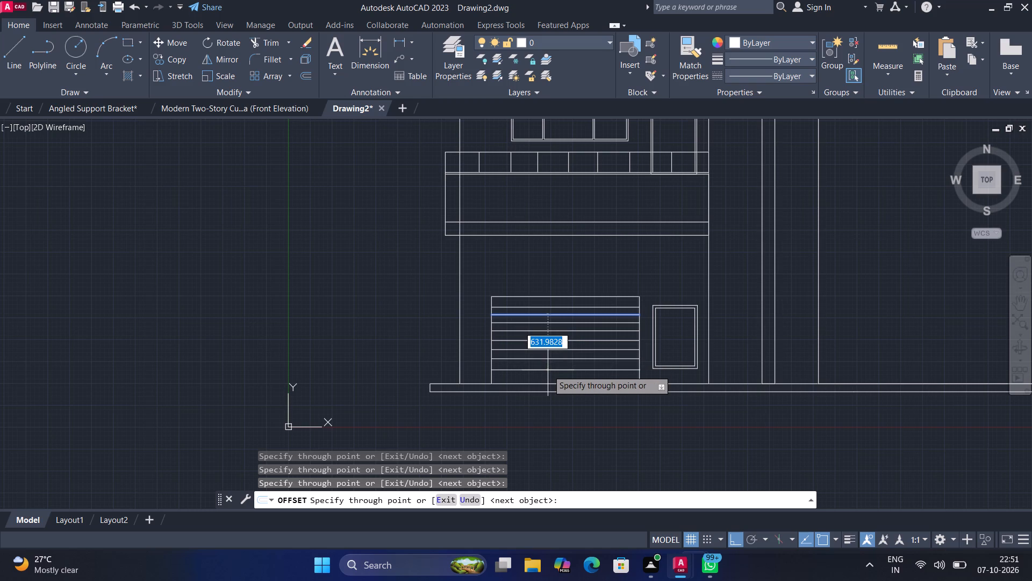
{"action": "left_click", "coordinate": [548, 368]}
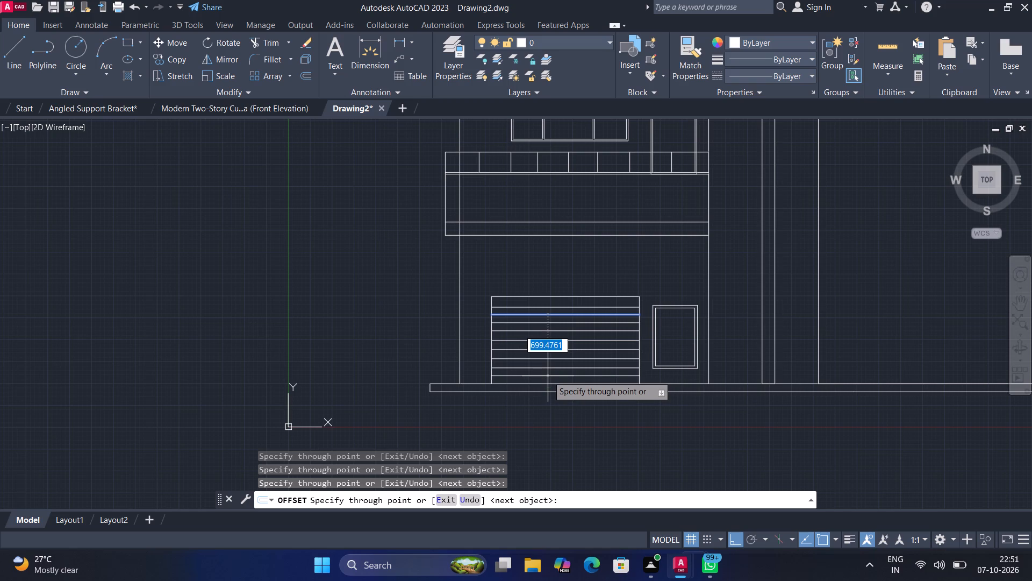
{"action": "left_click", "coordinate": [548, 377]}
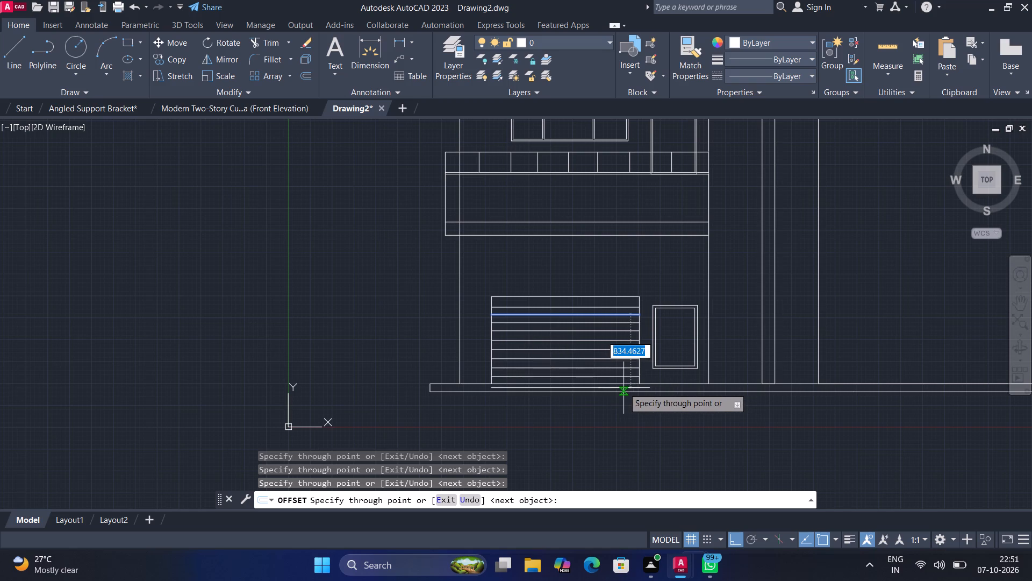
{"action": "key", "text": "Escape"}
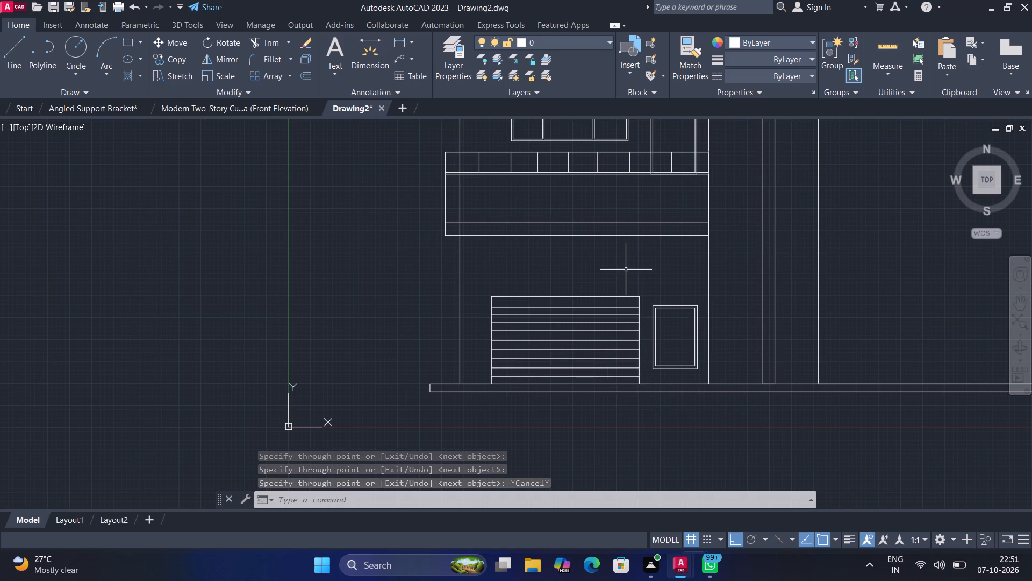
Draw a slab outline across the right wing, level with the balcony's bottom band, about 151 thick and overhanging the right wall by about 609, with Ortho off.
{"action": "middle_click_drag", "start_coordinate": [821, 251], "coordinate": [604, 308]}
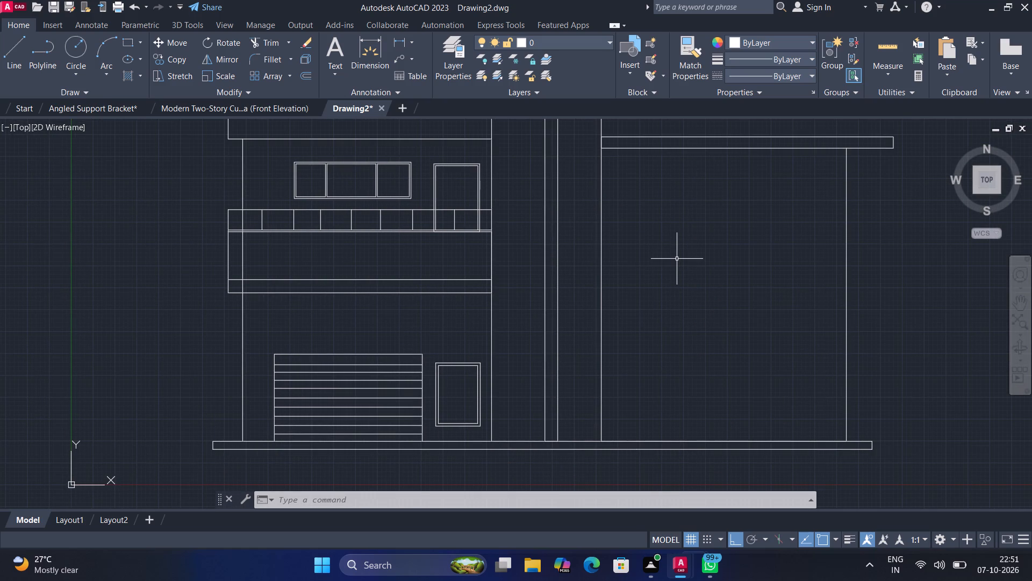
{"action": "middle_click_drag", "start_coordinate": [693, 269], "coordinate": [576, 261]}
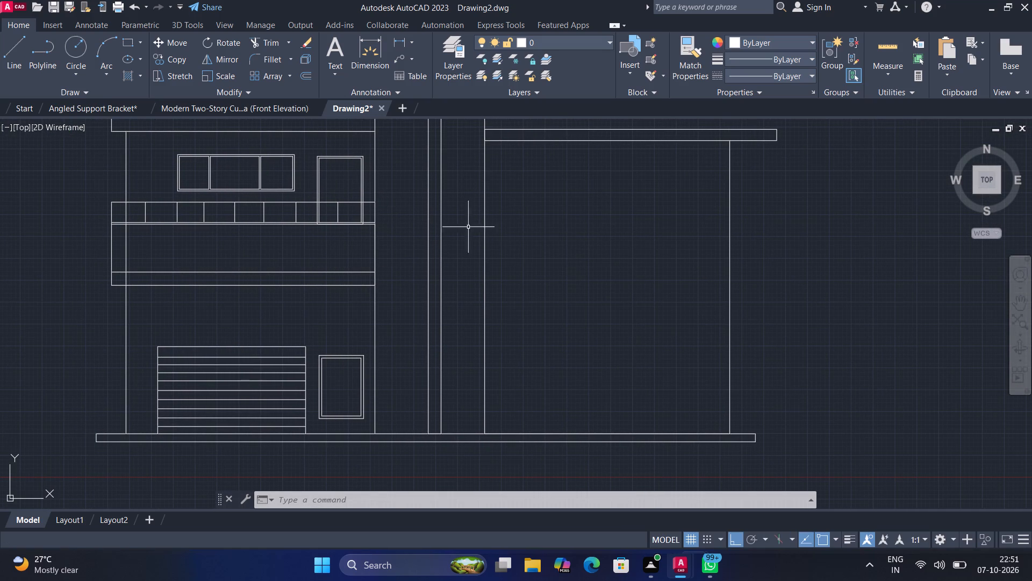
{"action": "left_click", "coordinate": [9, 55]}
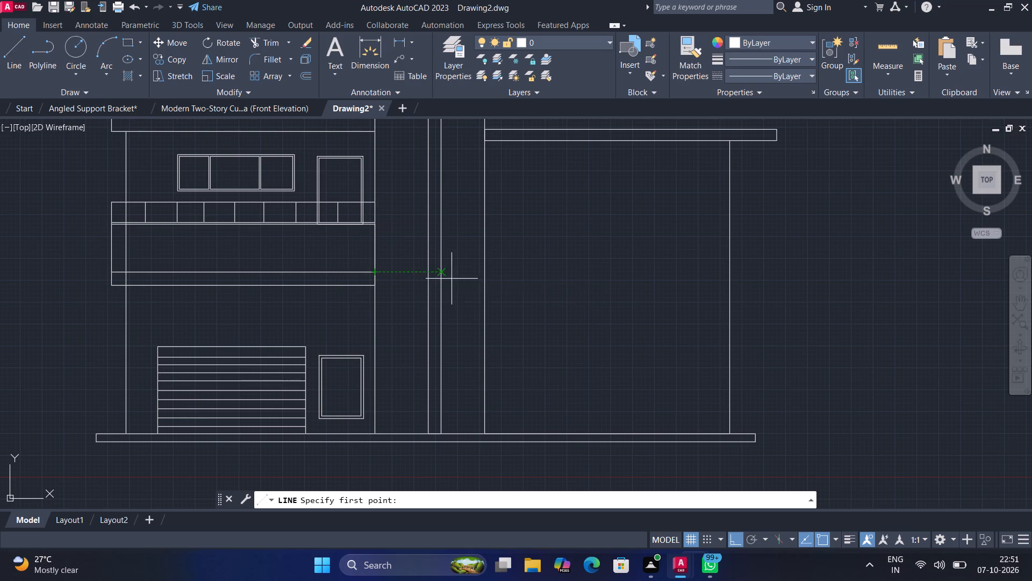
{"action": "left_click", "coordinate": [482, 272]}
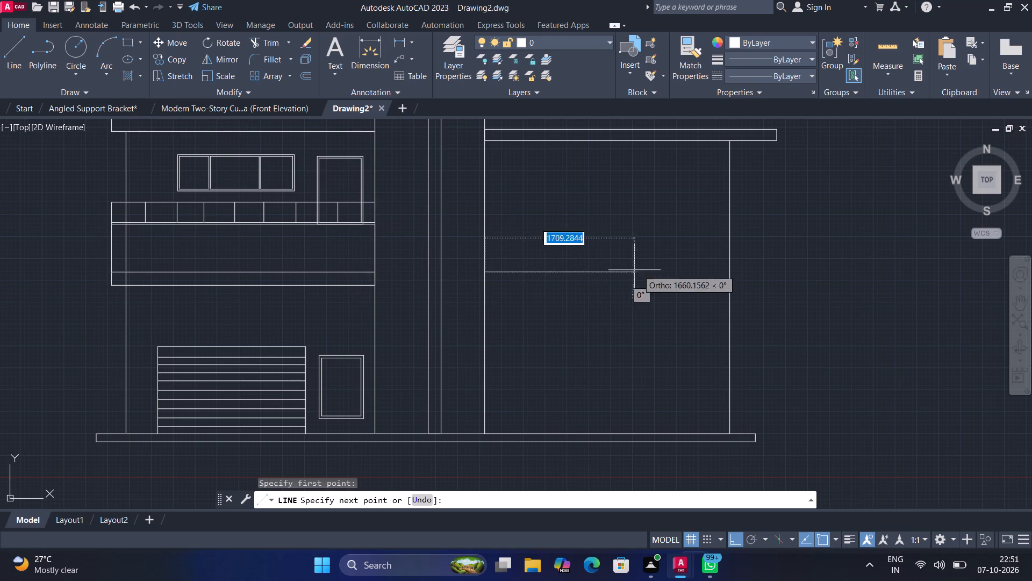
{"action": "left_click", "coordinate": [727, 274]}
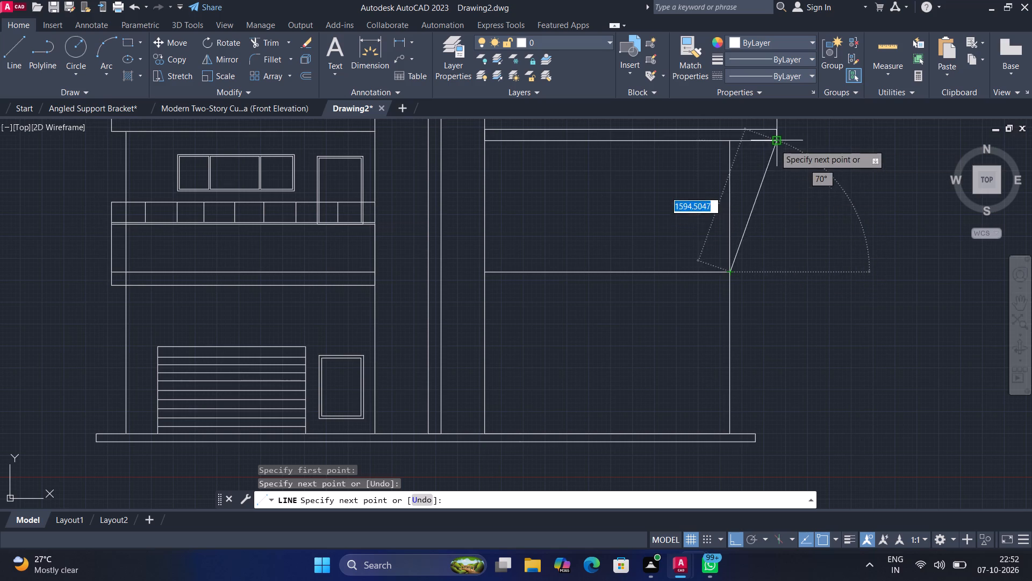
{"action": "left_click", "coordinate": [740, 536]}
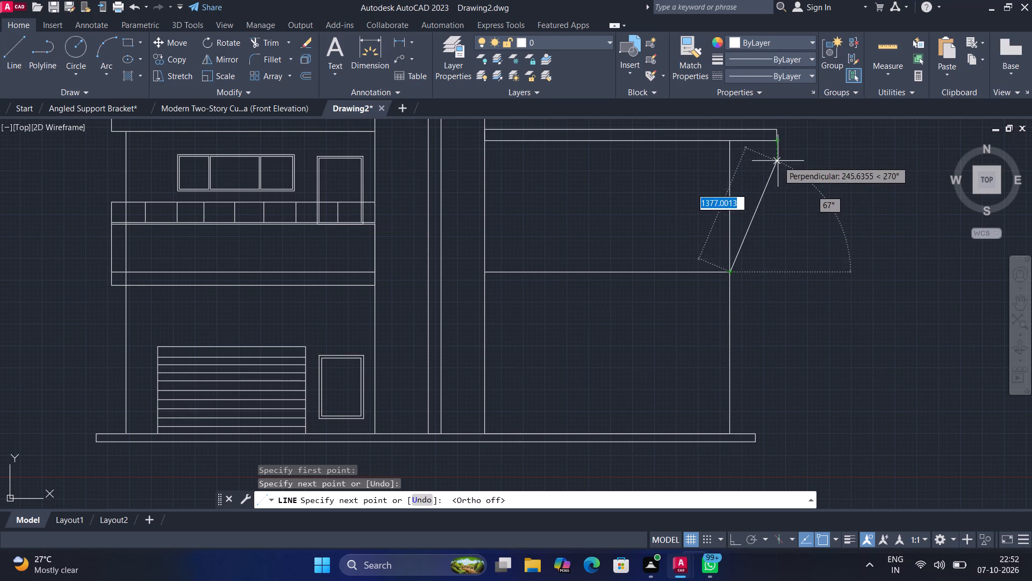
{"action": "left_click", "coordinate": [783, 271]}
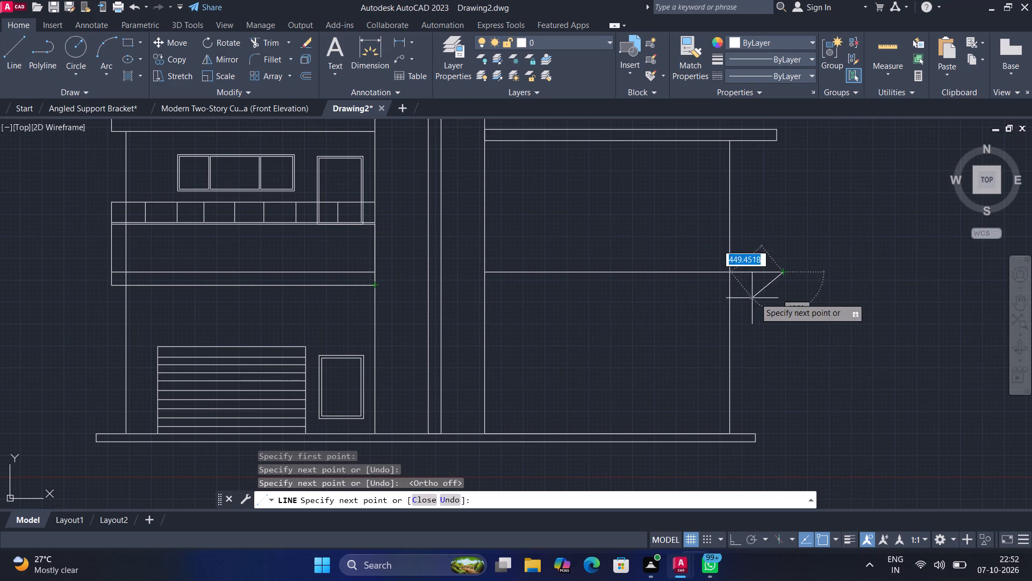
{"action": "left_click", "coordinate": [783, 286]}
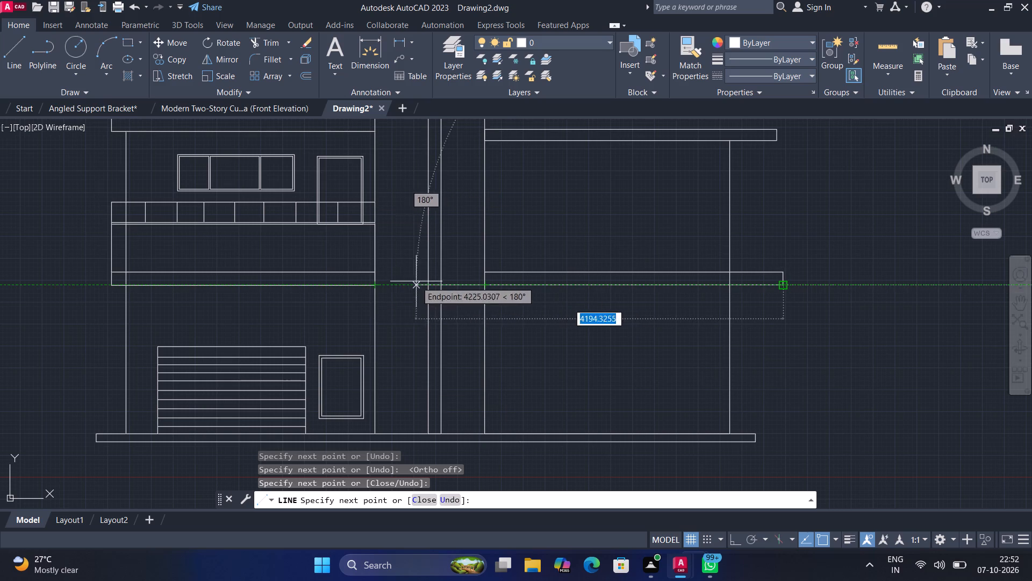
{"action": "left_click", "coordinate": [484, 288]}
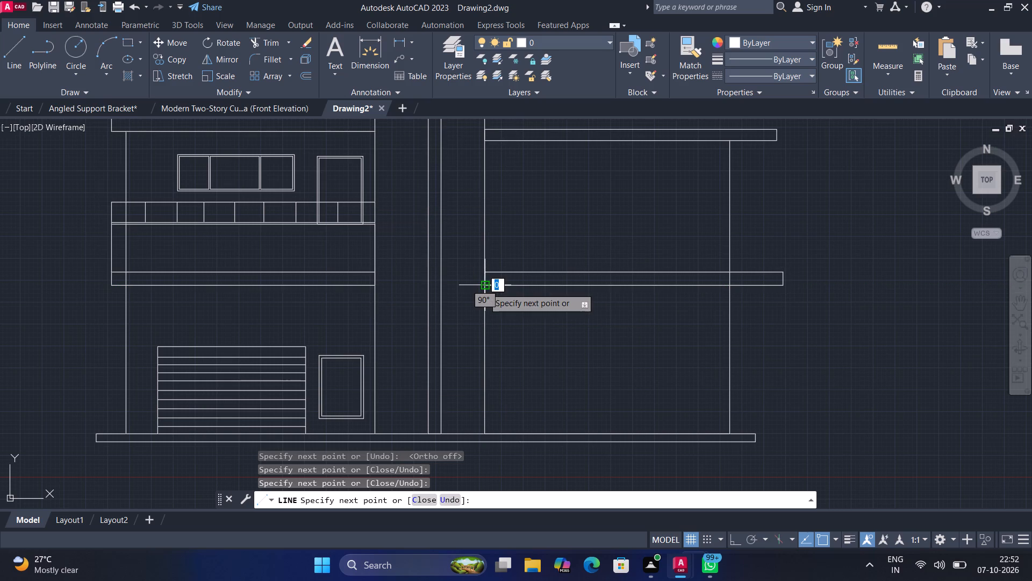
{"action": "key", "text": "Escape"}
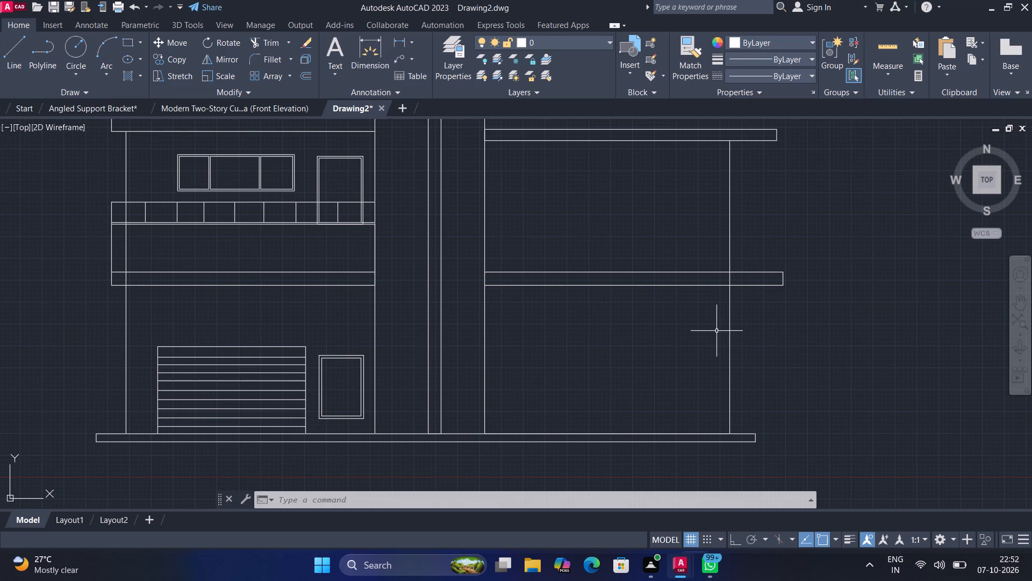
Offset the topmost slat line of the large ground-floor opening upward, about halfway to the opening's top edge.
{"action": "scroll", "coordinate": [159, 261], "scroll_direction": "up", "scroll_amount": 2}
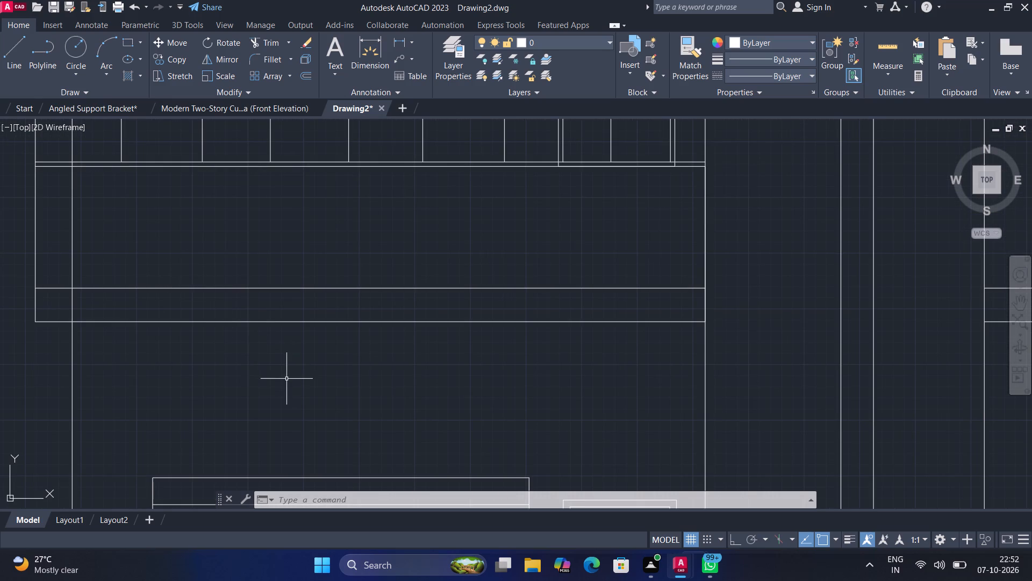
{"action": "middle_click_drag", "start_coordinate": [286, 379], "coordinate": [292, 194]}
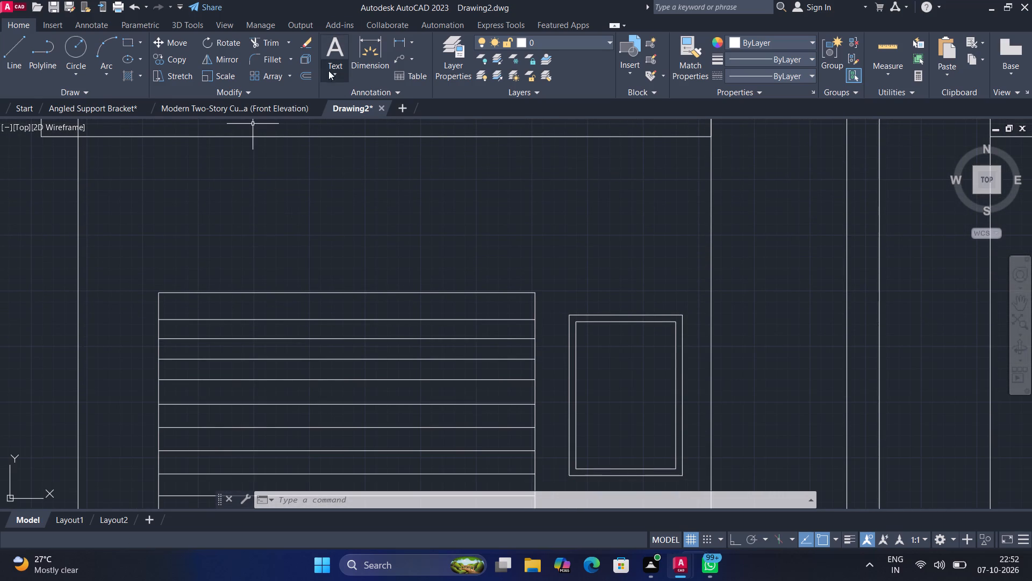
{"action": "left_click_drag", "start_coordinate": [307, 76], "coordinate": [304, 88]}
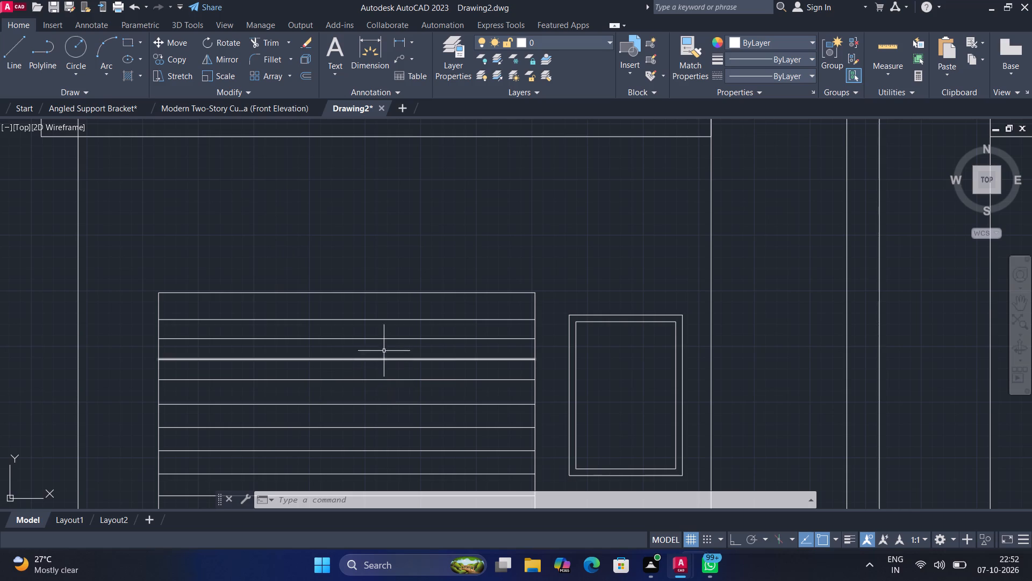
{"action": "left_click", "coordinate": [309, 80]}
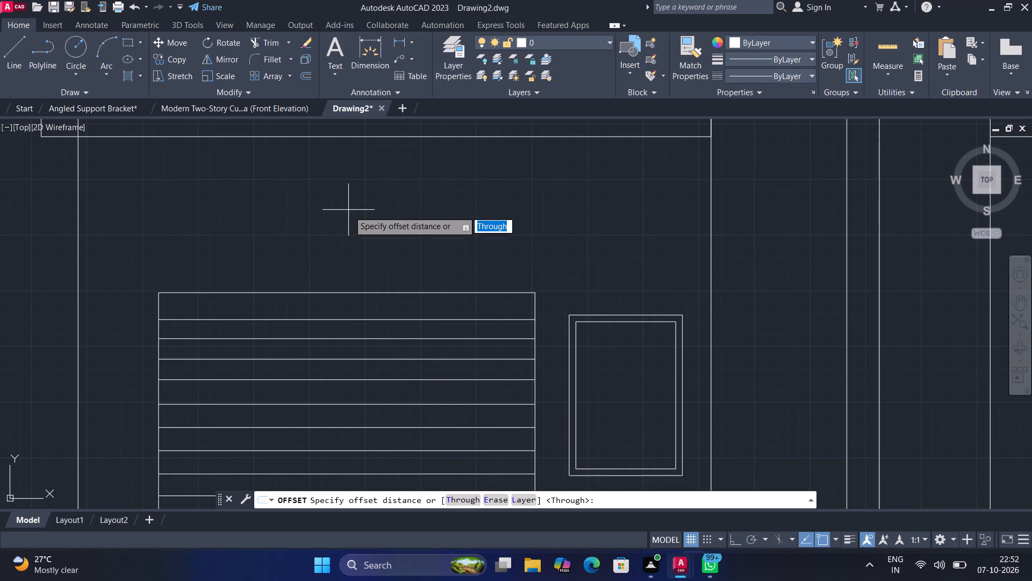
{"action": "key", "text": "Return"}
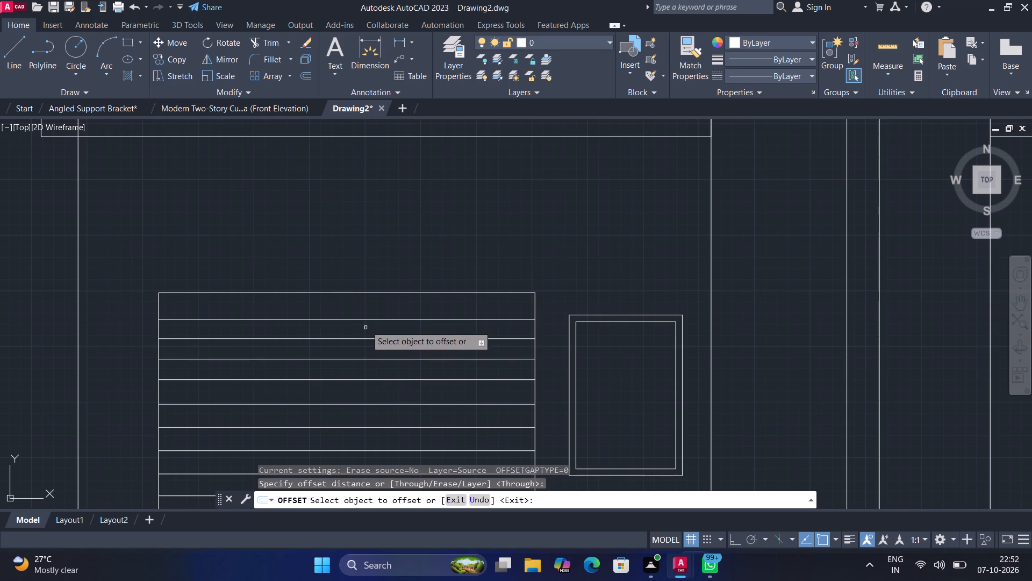
{"action": "left_click", "coordinate": [368, 320]}
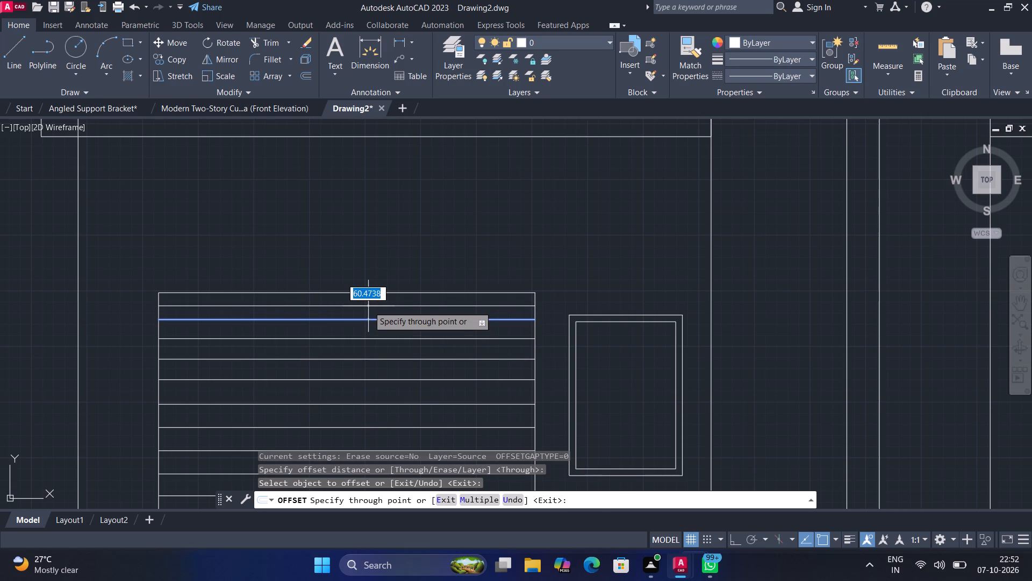
{"action": "left_click", "coordinate": [369, 307]}
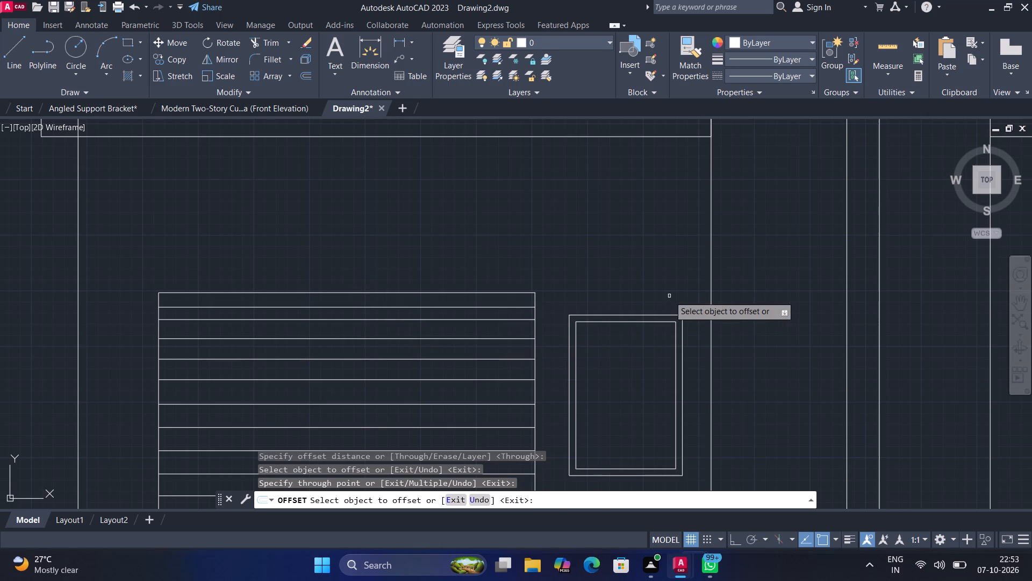
Draw a door rectangle about 746 wide and 1166 high on the ground line, near the left wall of the right wing's ground floor.
{"action": "scroll", "coordinate": [669, 296], "scroll_direction": "down", "scroll_amount": 2}
{"action": "middle_click_drag", "start_coordinate": [735, 303], "coordinate": [381, 277]}
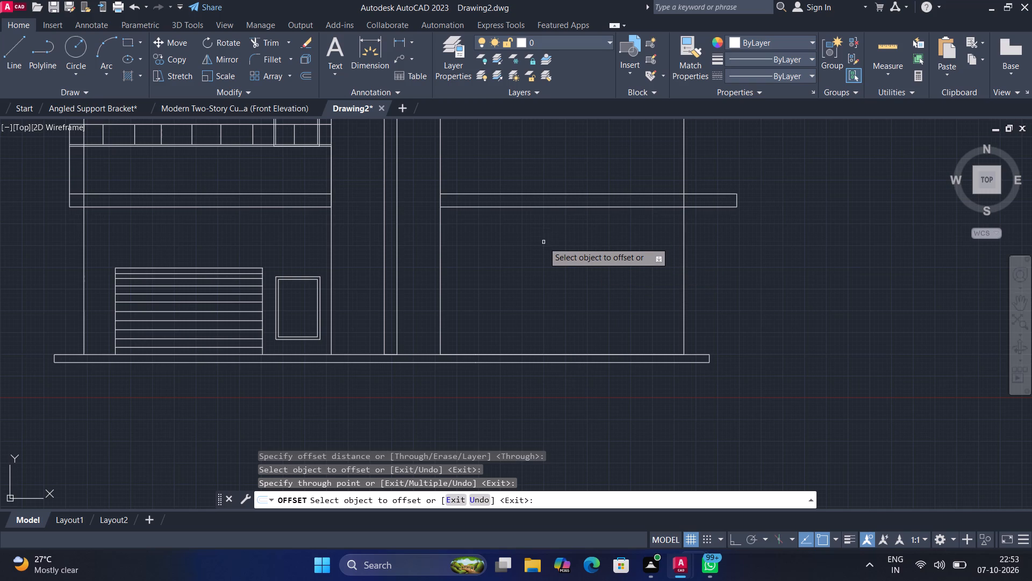
{"action": "left_click", "coordinate": [133, 45]}
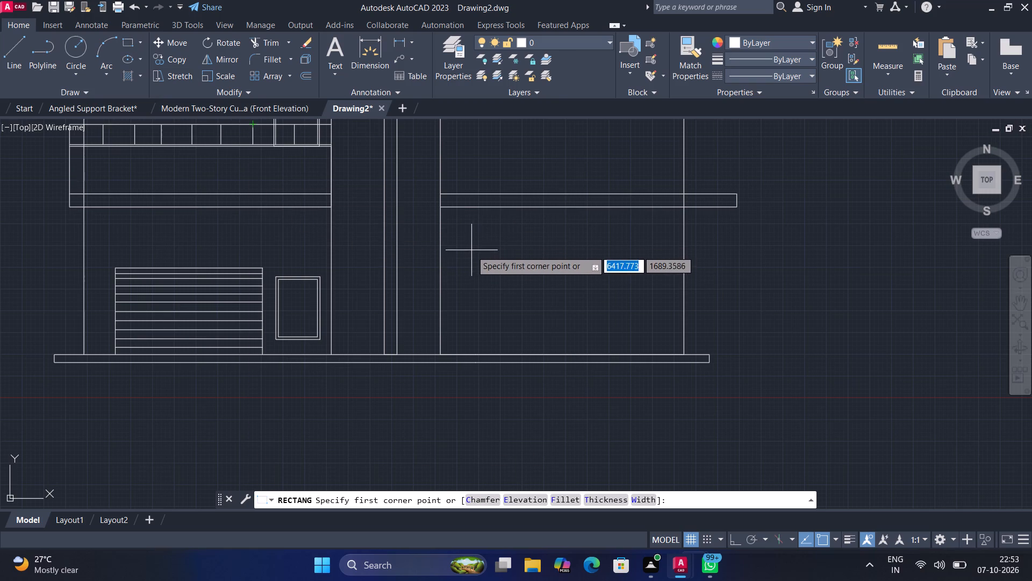
{"action": "left_click", "coordinate": [469, 252]}
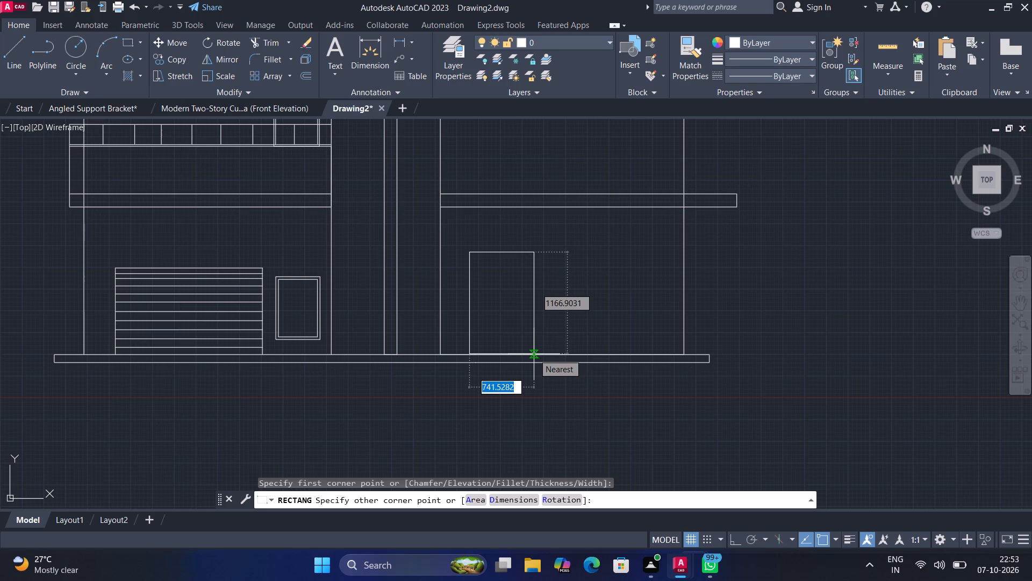
{"action": "scroll", "coordinate": [534, 355], "scroll_direction": "up", "scroll_amount": 1}
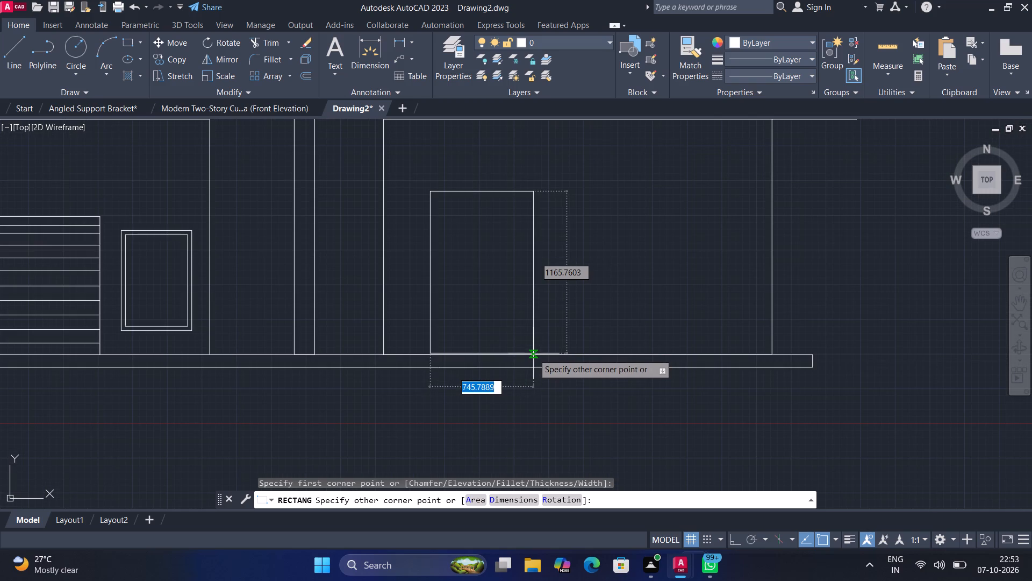
{"action": "left_click", "coordinate": [533, 355]}
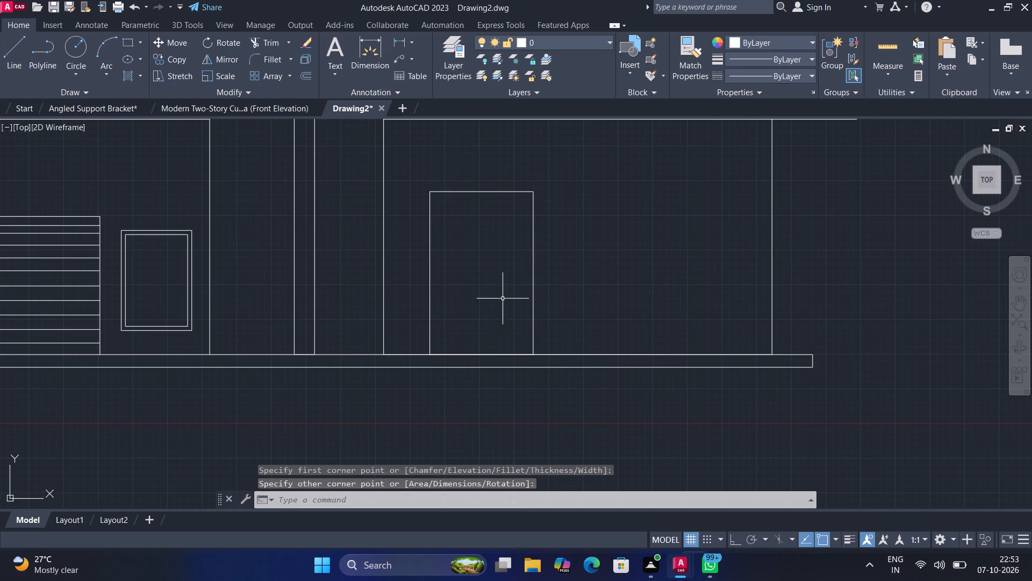
Offset the right wing's ground-floor door rectangle inward by 30 to form its frame.
{"action": "left_click", "coordinate": [306, 72]}
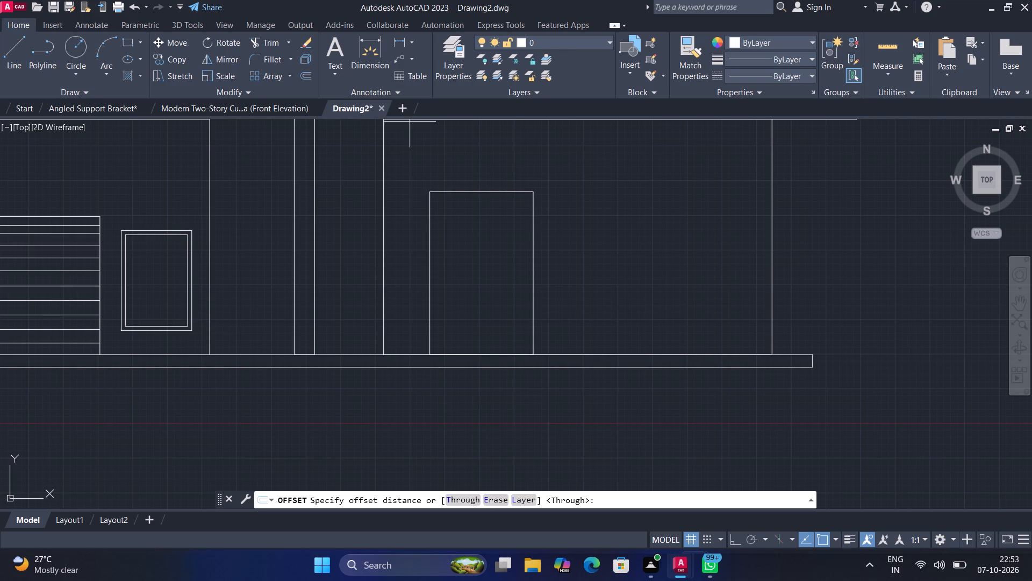
{"action": "key", "text": "Return"}
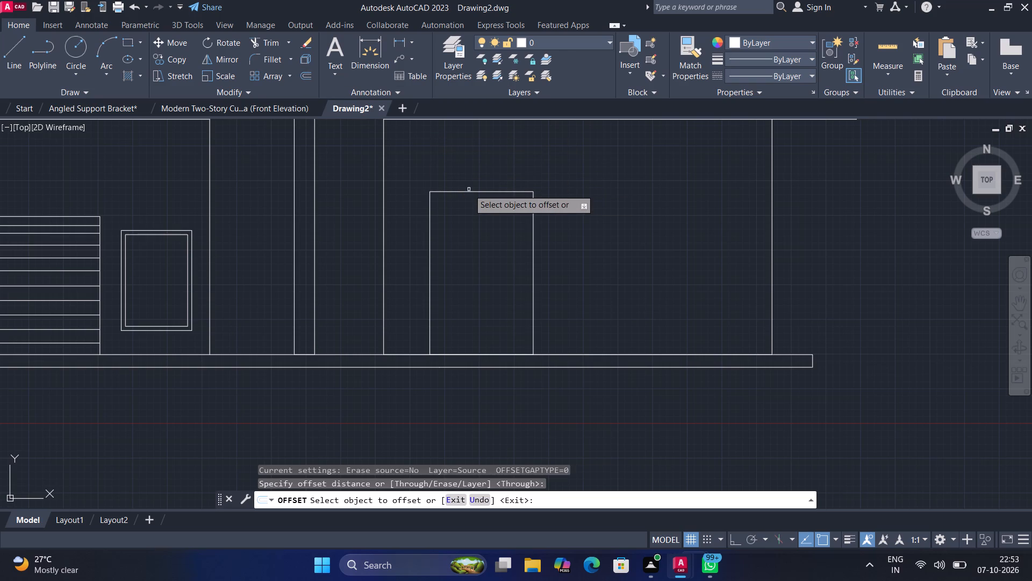
{"action": "left_click", "coordinate": [470, 192]}
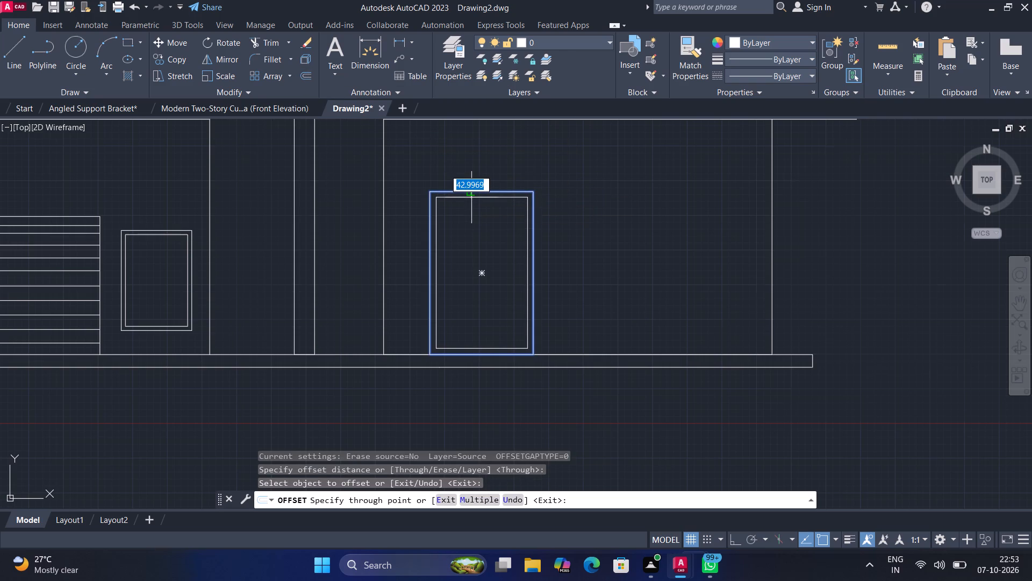
{"action": "left_click", "coordinate": [471, 197]}
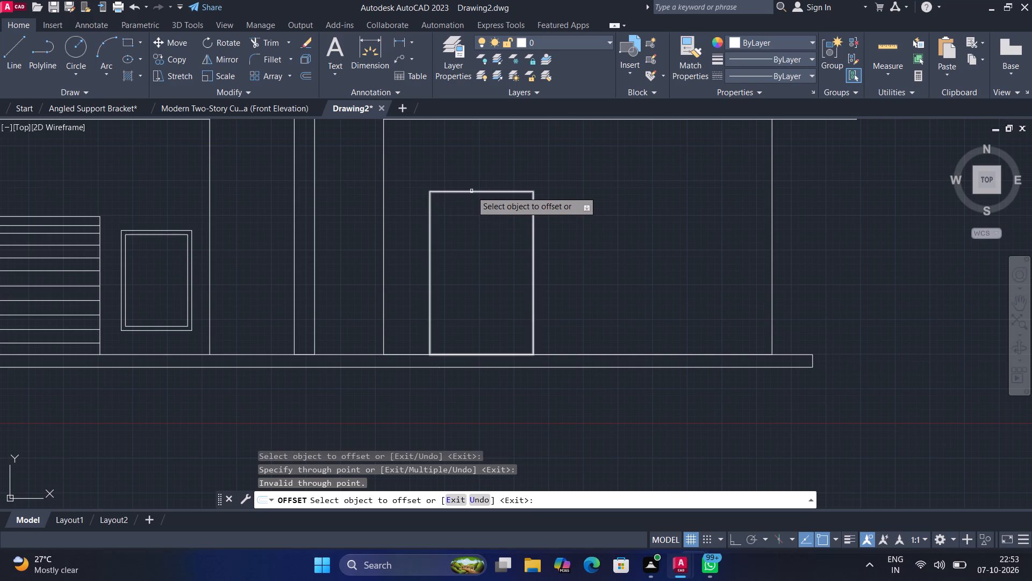
{"action": "left_click", "coordinate": [472, 193]}
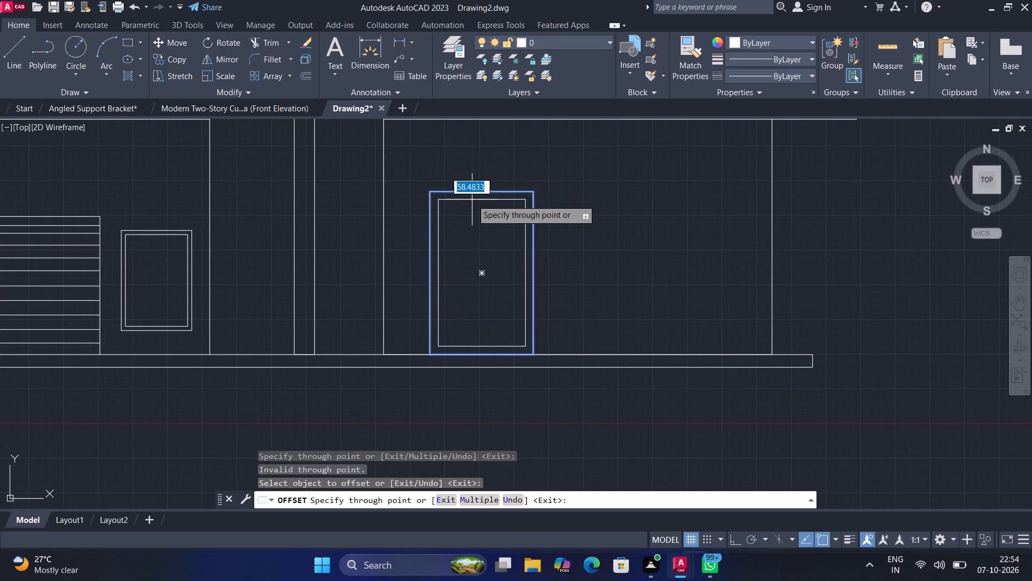
{"action": "type", "text": "30"}
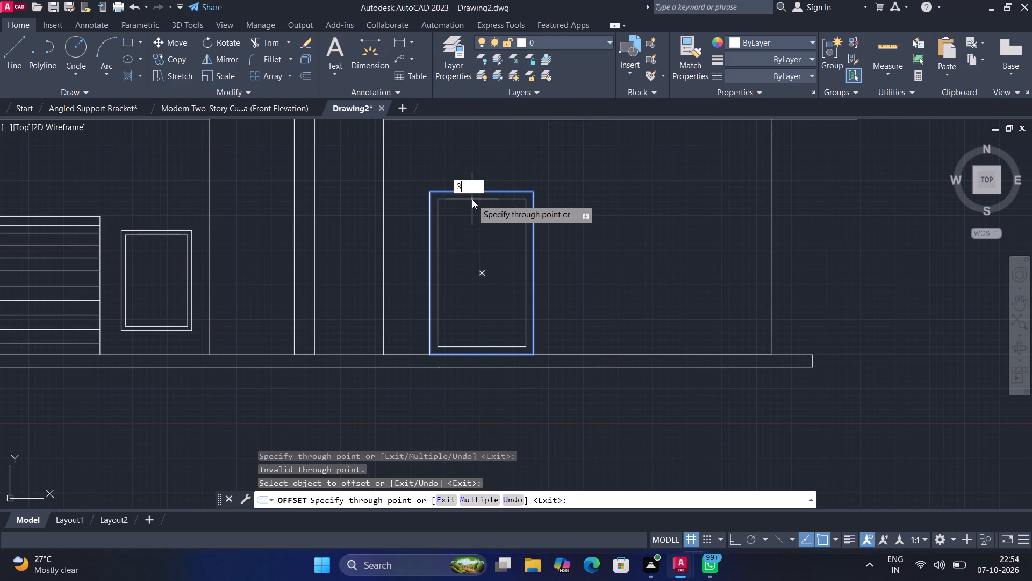
{"action": "key", "text": "Return"}
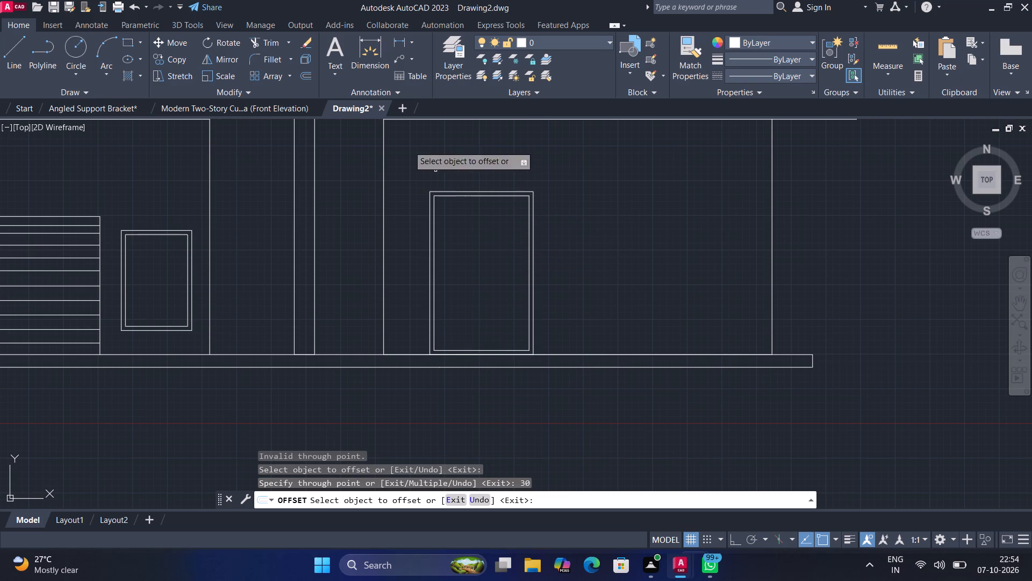
Draw a doorknob circle with a radius of about 60 at mid-height, near the right edge of the framed door.
{"action": "left_click", "coordinate": [72, 55]}
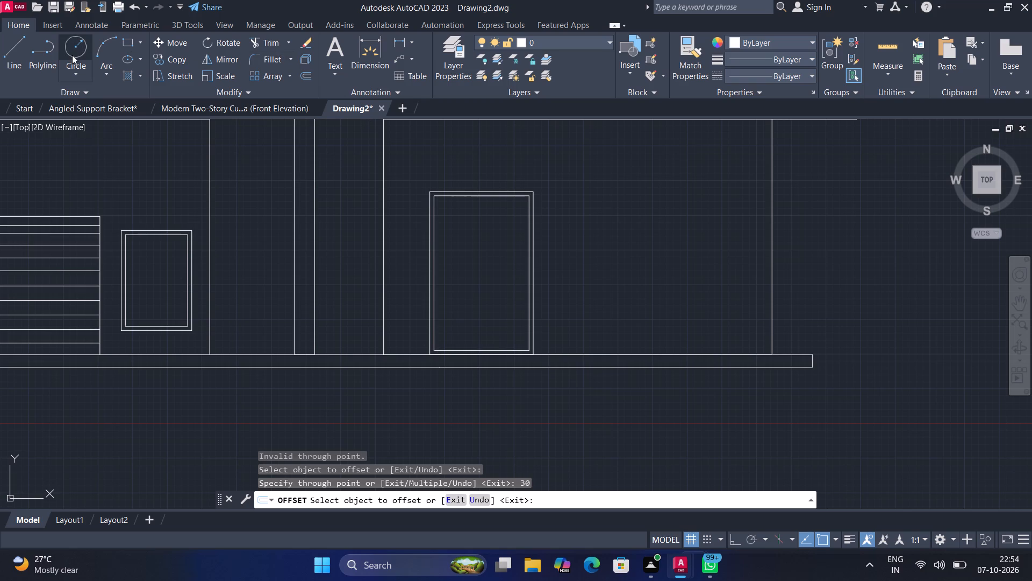
{"action": "left_click", "coordinate": [512, 273]}
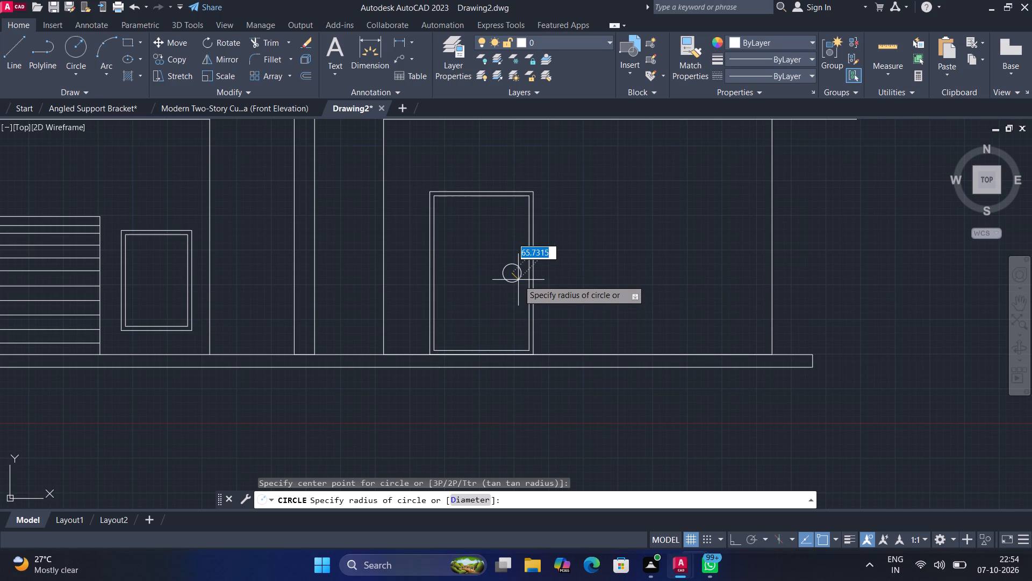
{"action": "left_click", "coordinate": [518, 278]}
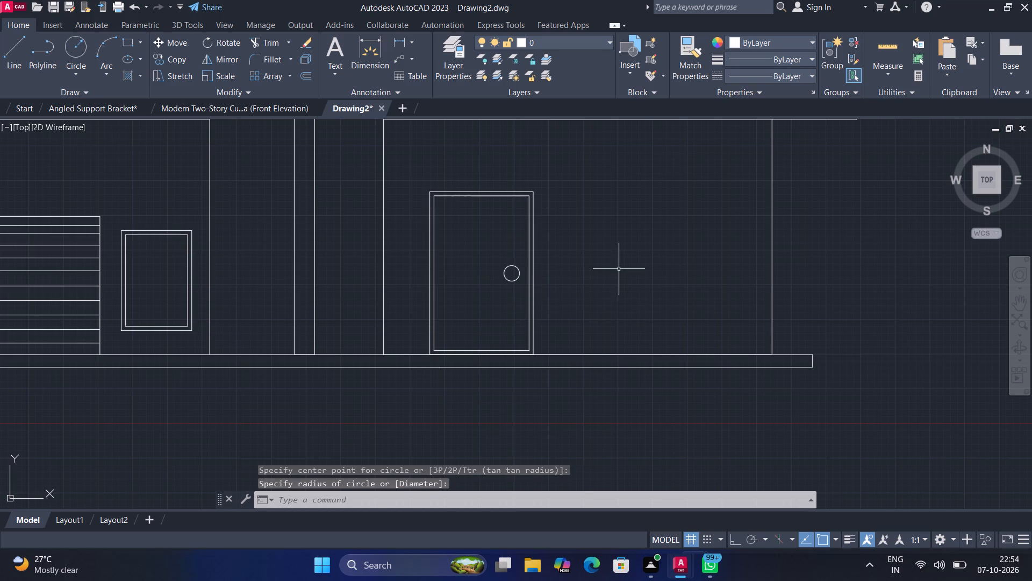
Draw a window rectangle about 1286 wide and 581 high between the door and the right wall, its top aligned with the door's top.
{"action": "middle_click_drag", "start_coordinate": [620, 268], "coordinate": [479, 279]}
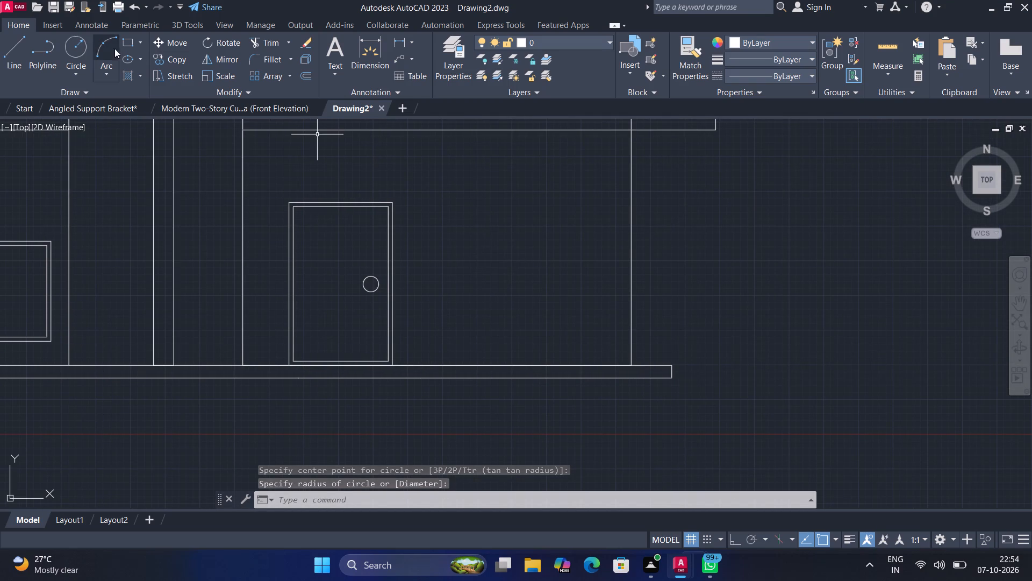
{"action": "left_click", "coordinate": [133, 42]}
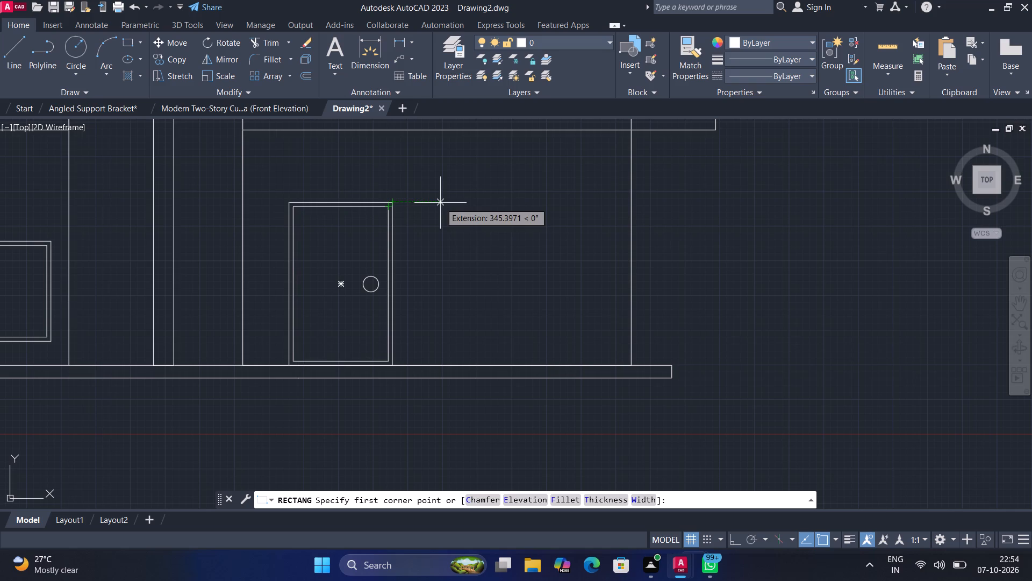
{"action": "left_click", "coordinate": [440, 203]}
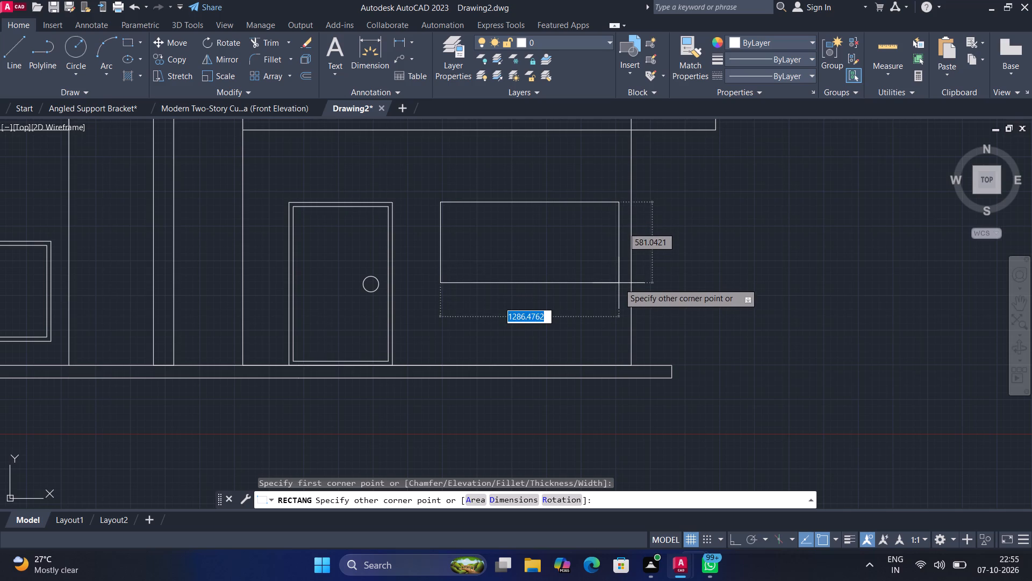
{"action": "left_click", "coordinate": [619, 282]}
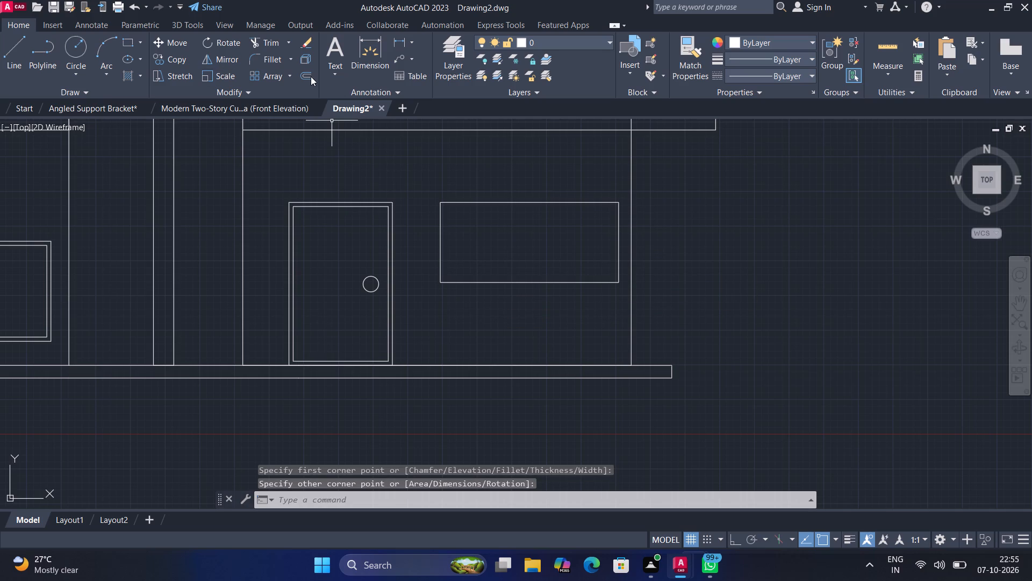
Offset the new window rectangle inward by 30 to form its frame.
{"action": "left_click", "coordinate": [311, 76]}
{"action": "key", "text": "Return"}
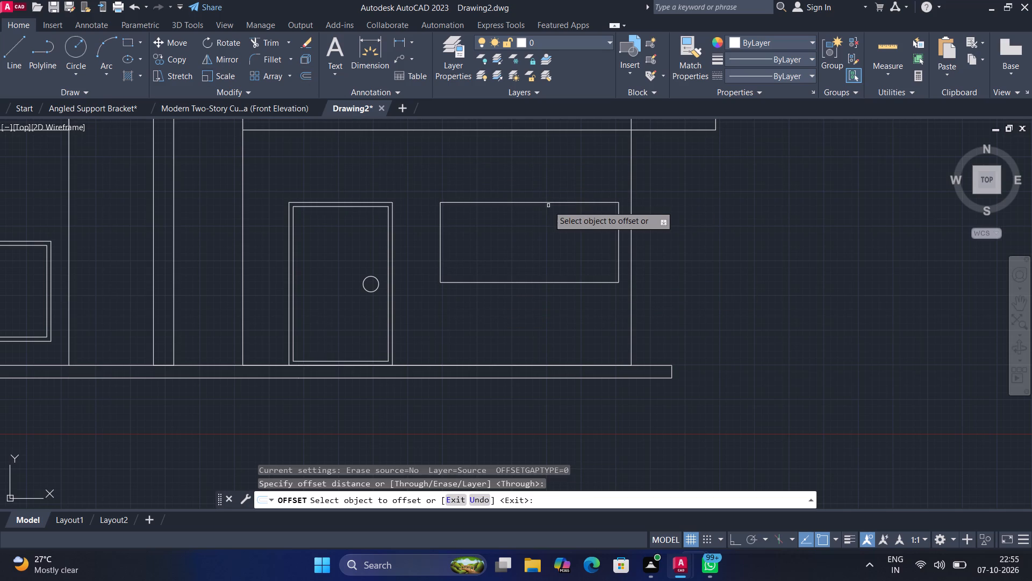
{"action": "left_click", "coordinate": [547, 202]}
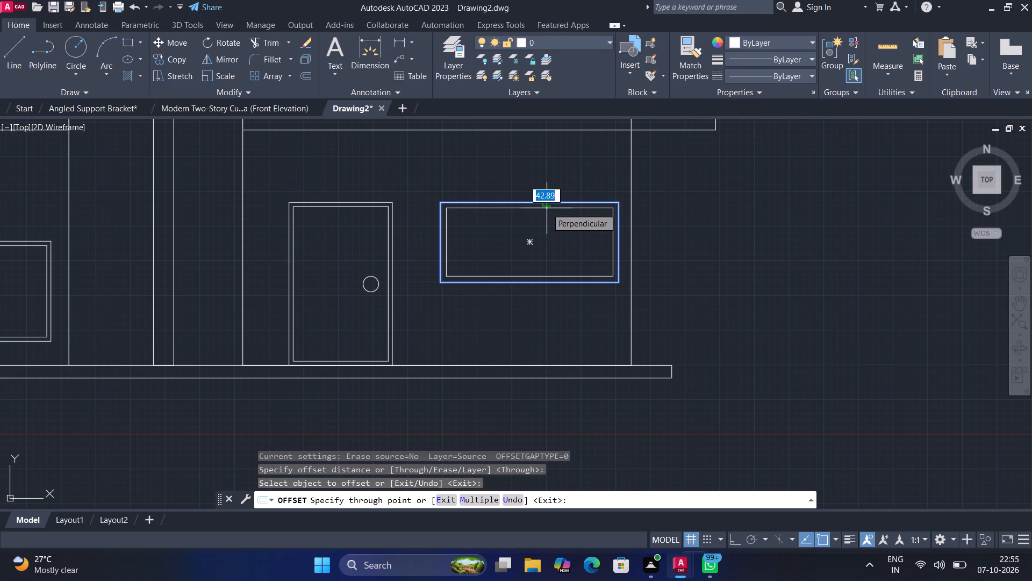
{"action": "type", "text": "30"}
{"action": "key", "text": "Return"}
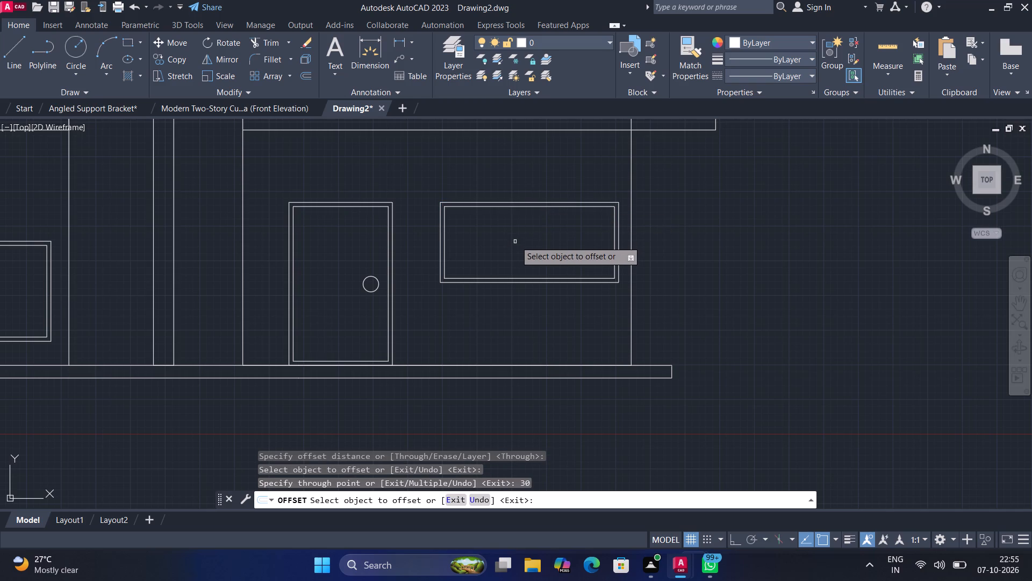
Divide the window's inner frame into three panes with a full-height vertical line and an offset copy about 531 to its right.
{"action": "left_click", "coordinate": [8, 48]}
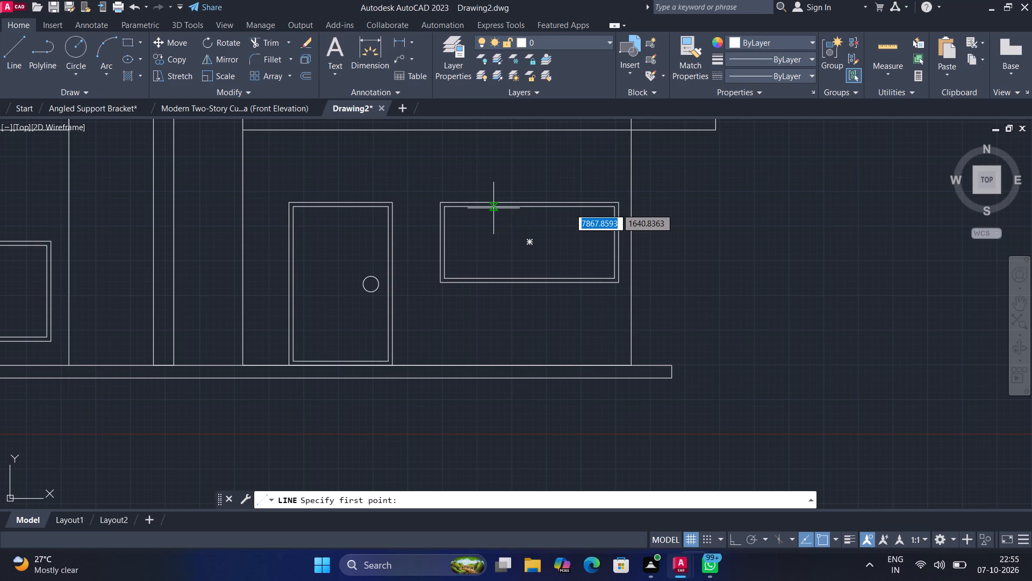
{"action": "left_click", "coordinate": [492, 207]}
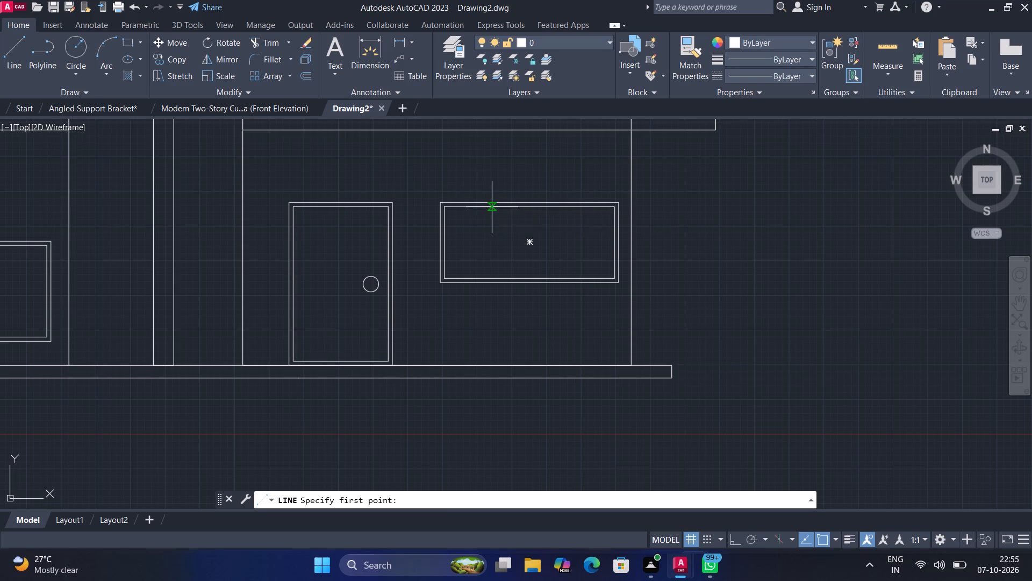
{"action": "left_click", "coordinate": [495, 280]}
{"action": "key", "text": "Escape"}
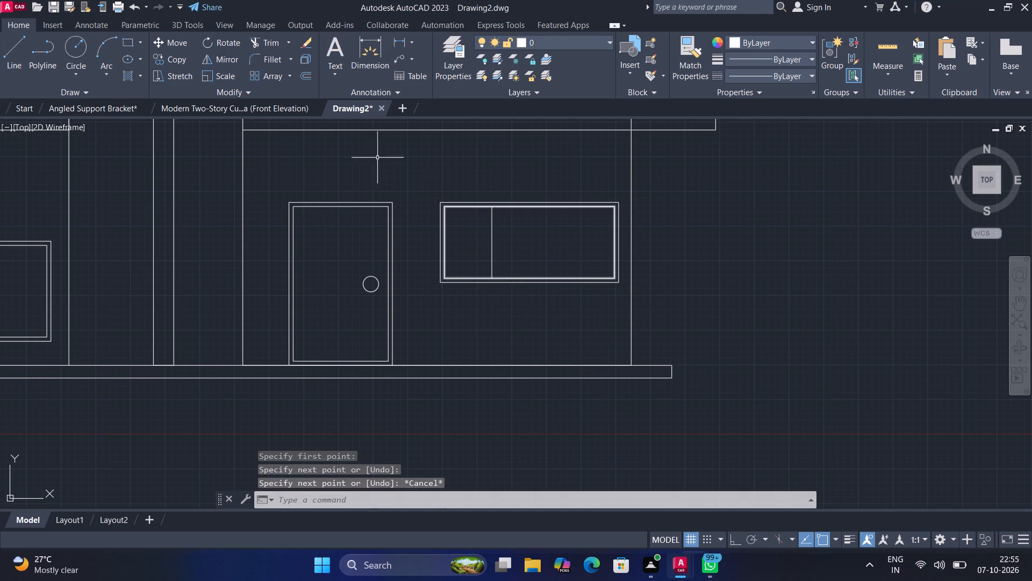
{"action": "left_click", "coordinate": [311, 83]}
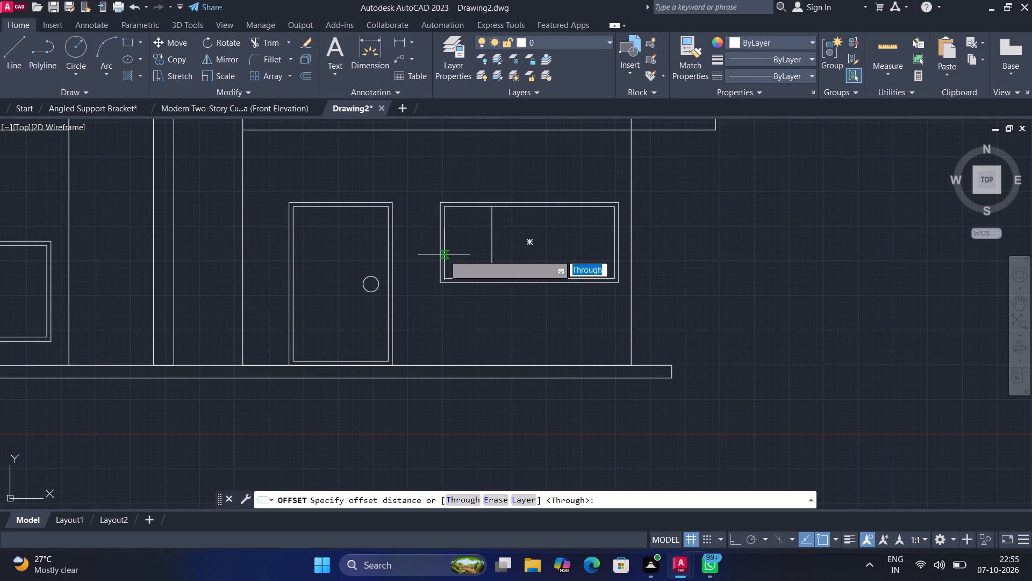
{"action": "key", "text": "Return"}
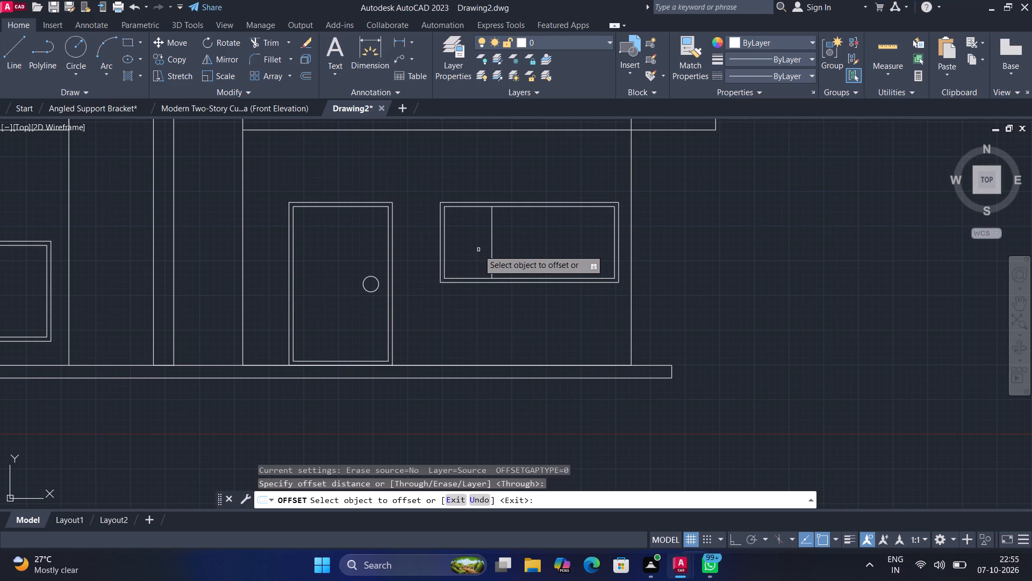
{"action": "left_click", "coordinate": [491, 240]}
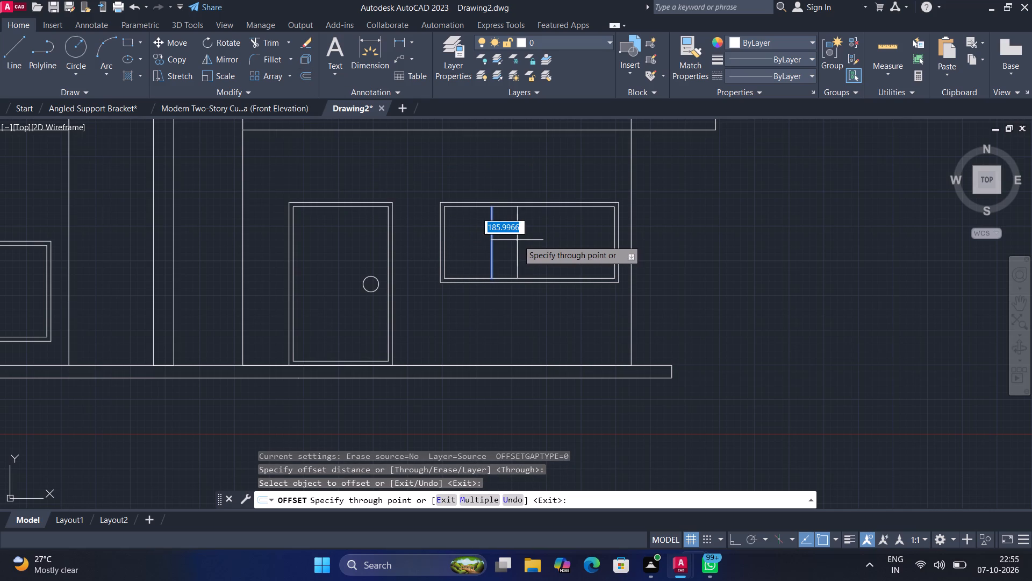
{"action": "left_click", "coordinate": [565, 239]}
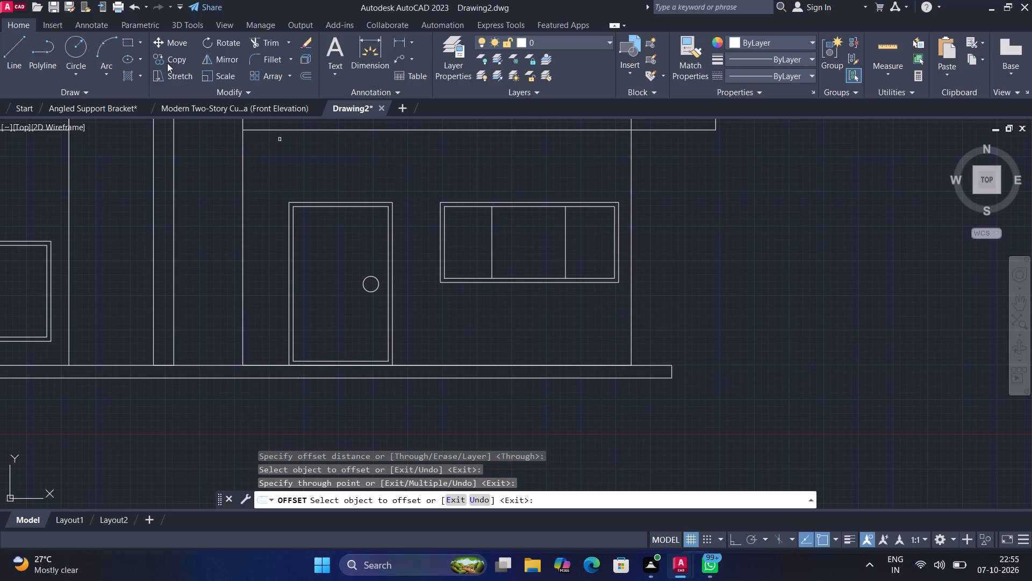
Offset the window's left divider line to the right by roughly 30 to give the mullion its thickness.
{"action": "left_click", "coordinate": [309, 77]}
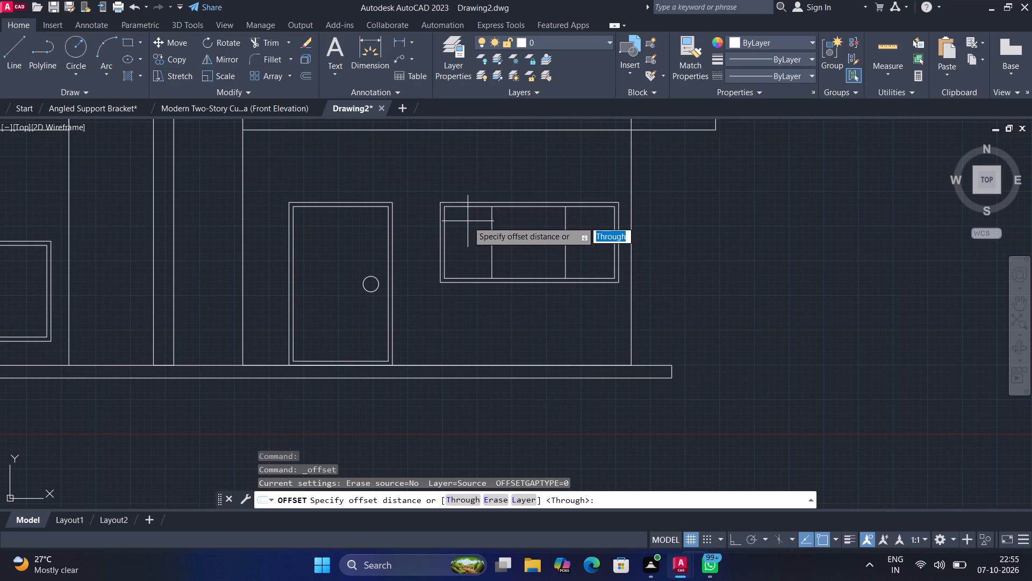
{"action": "key", "text": "Return"}
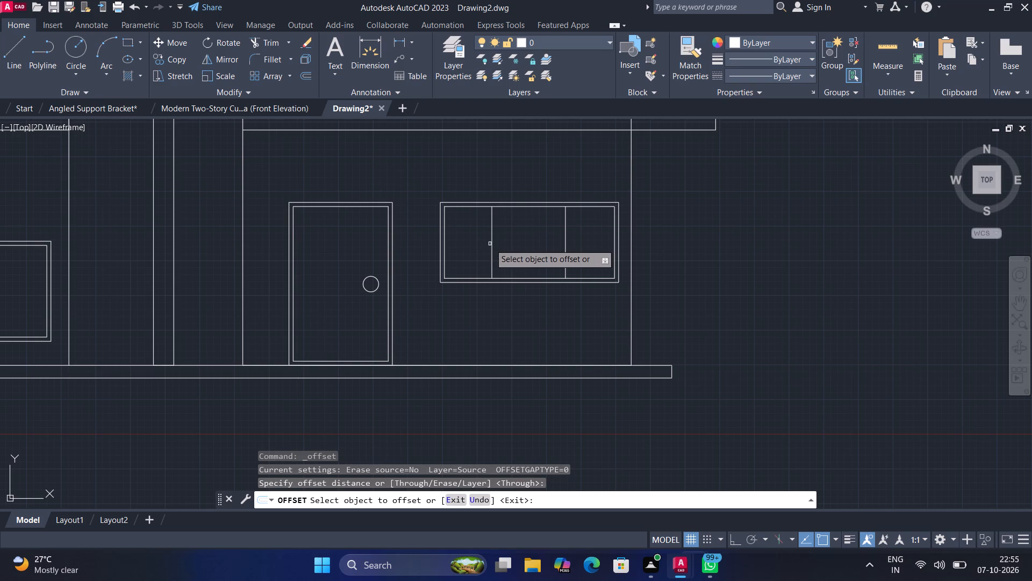
{"action": "left_click", "coordinate": [493, 242]}
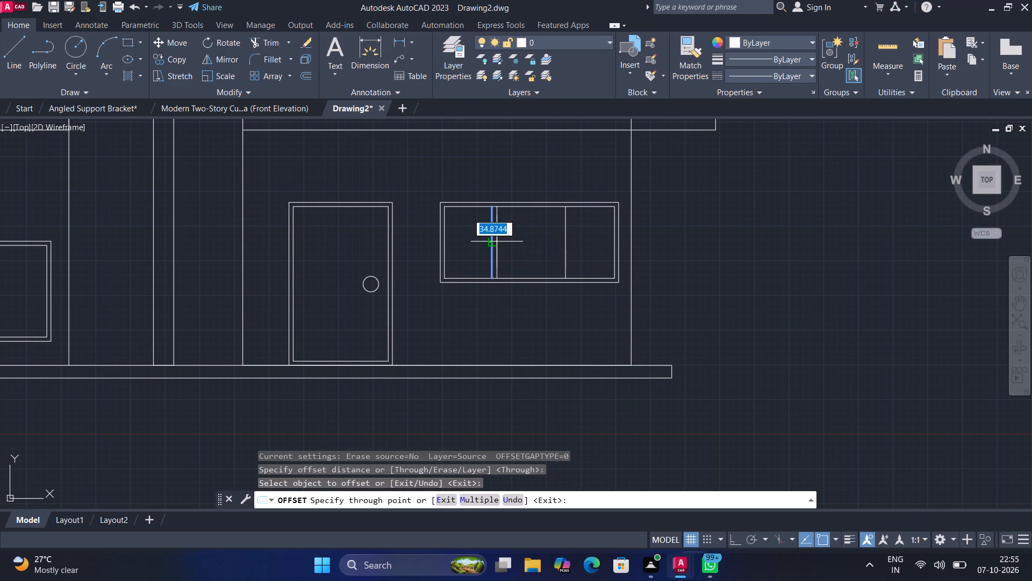
{"action": "scroll", "coordinate": [497, 242], "scroll_direction": "up", "scroll_amount": 3}
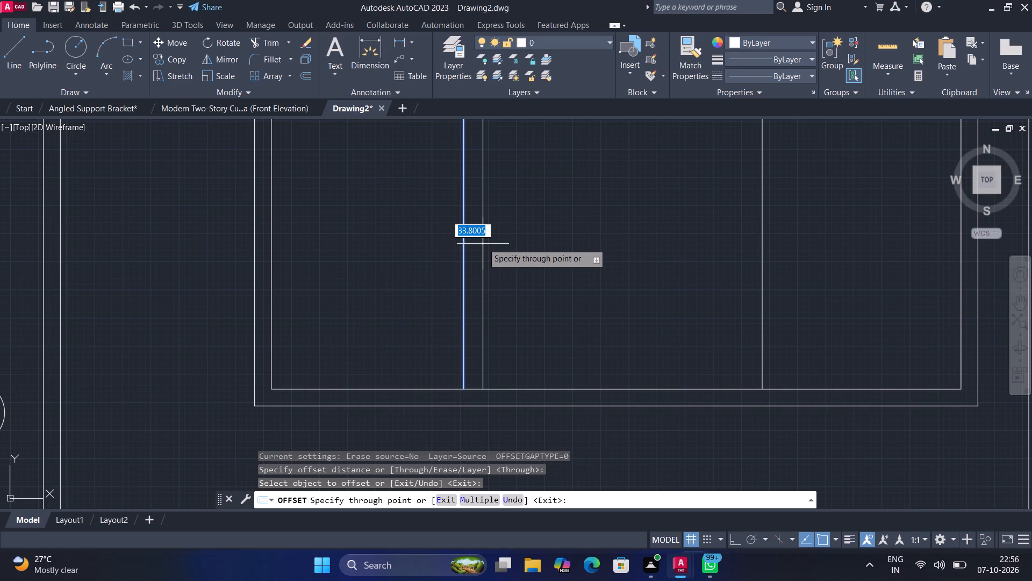
{"action": "left_click", "coordinate": [479, 240]}
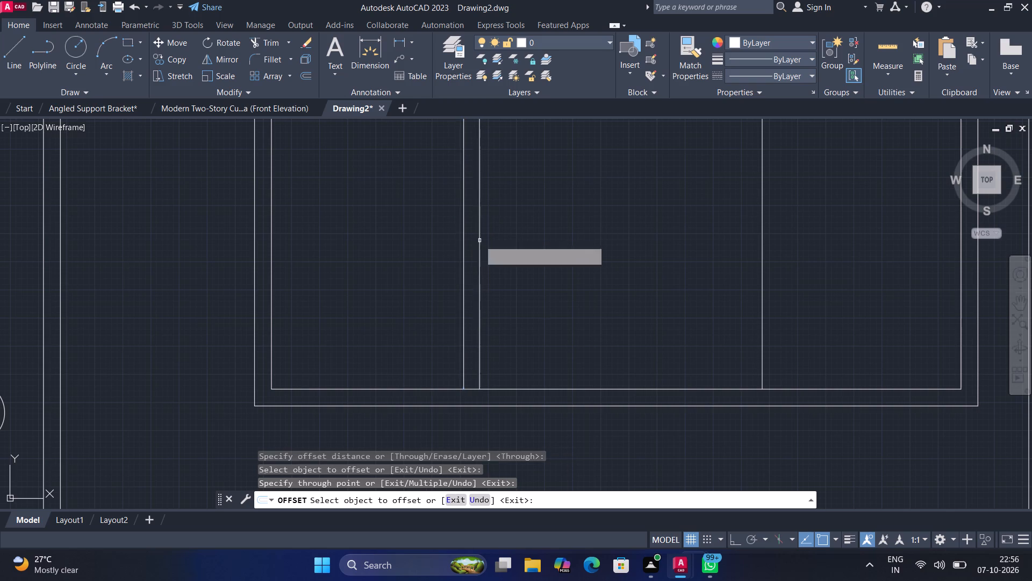
{"action": "scroll", "coordinate": [569, 237], "scroll_direction": "down", "scroll_amount": 2}
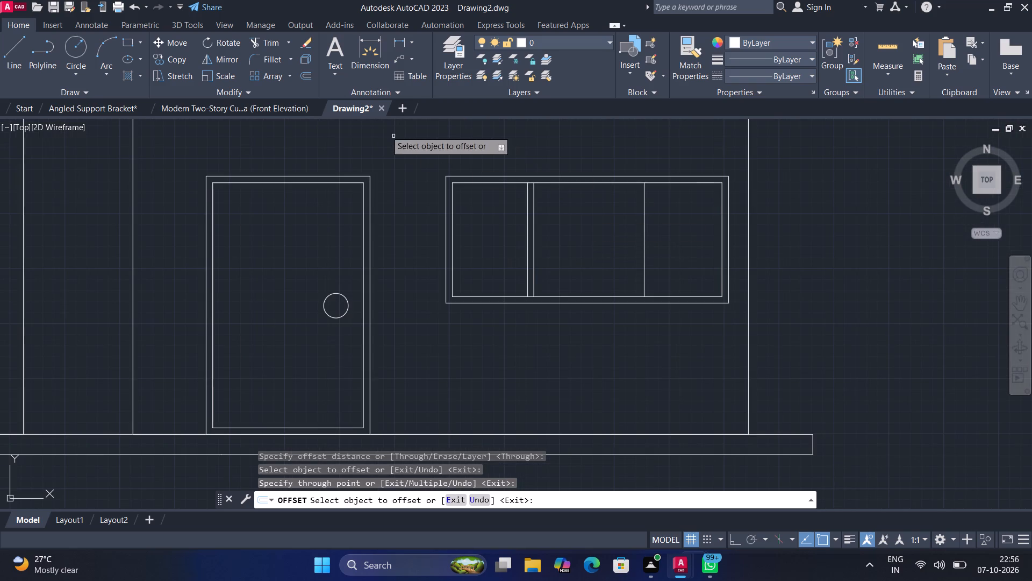
Offset the window's right divider line to the left by roughly 30 to form the second mullion.
{"action": "left_click", "coordinate": [305, 74]}
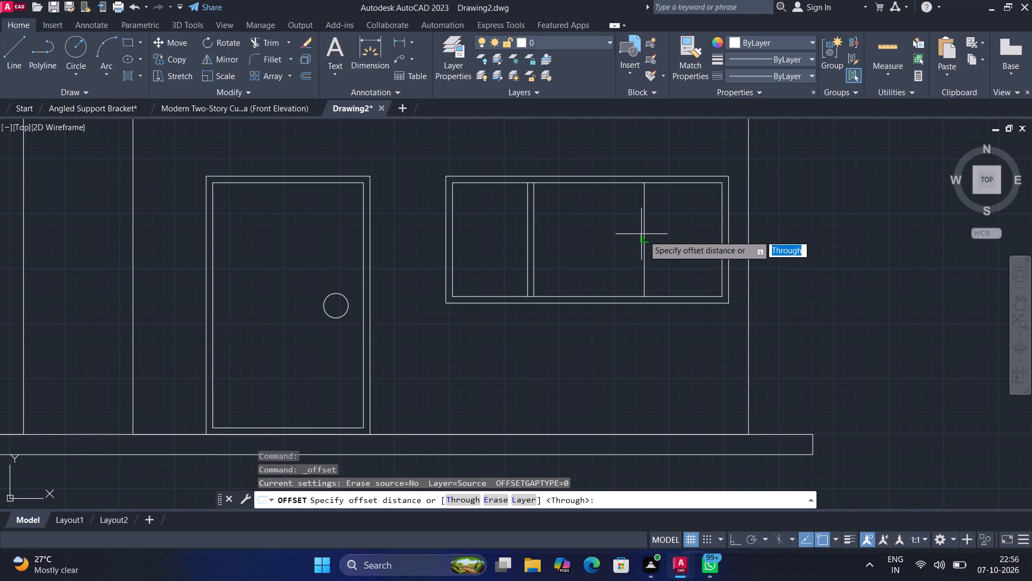
{"action": "left_click", "coordinate": [642, 239]}
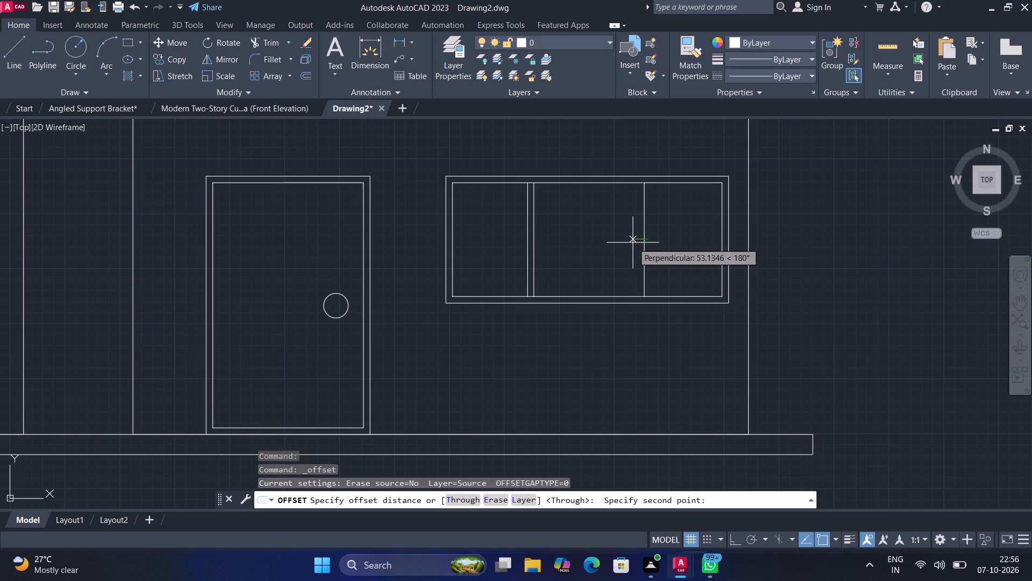
{"action": "key", "text": "Return"}
{"action": "left_click", "coordinate": [644, 244]}
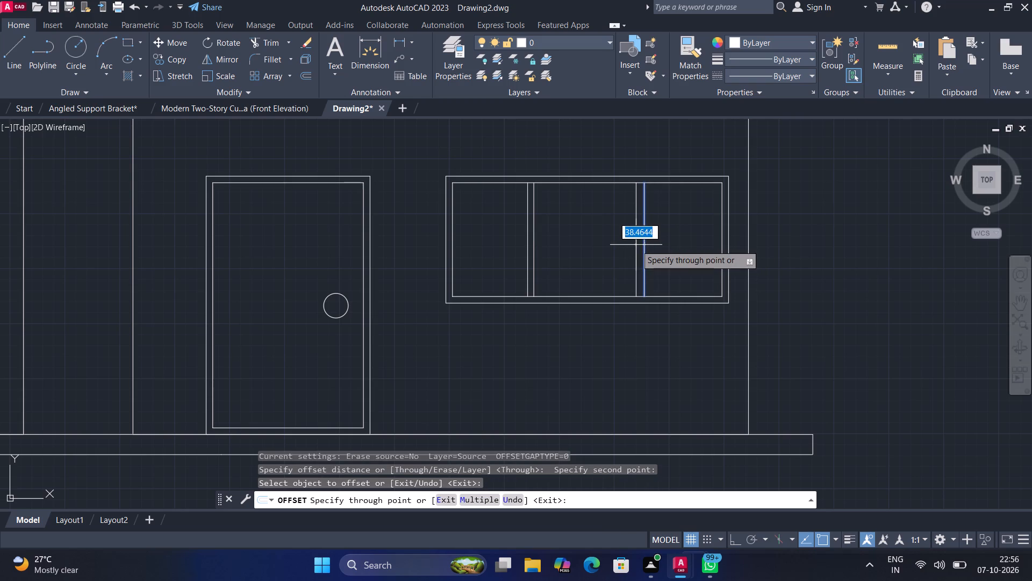
{"action": "scroll", "coordinate": [636, 245], "scroll_direction": "up", "scroll_amount": 1}
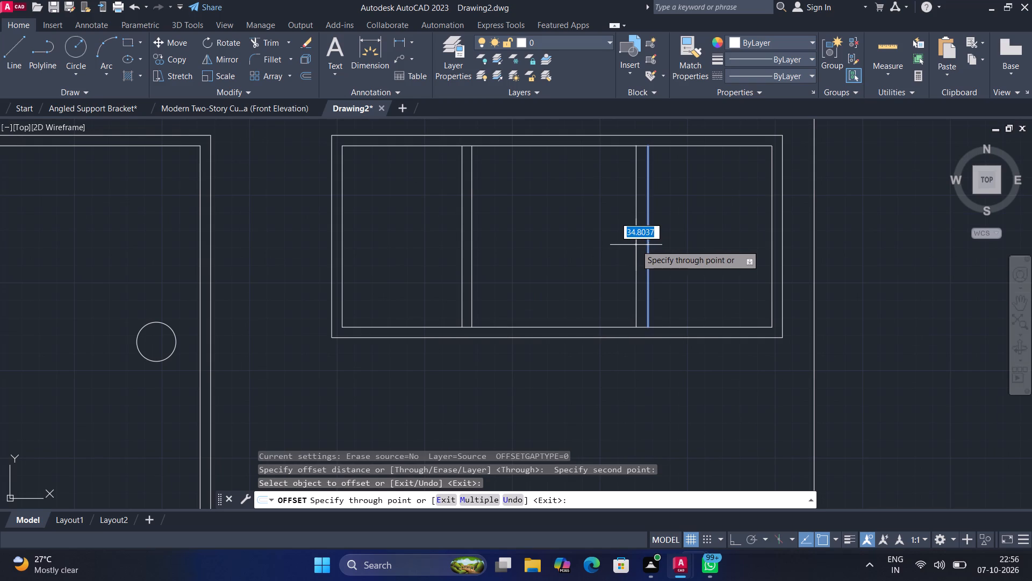
{"action": "left_click", "coordinate": [637, 245]}
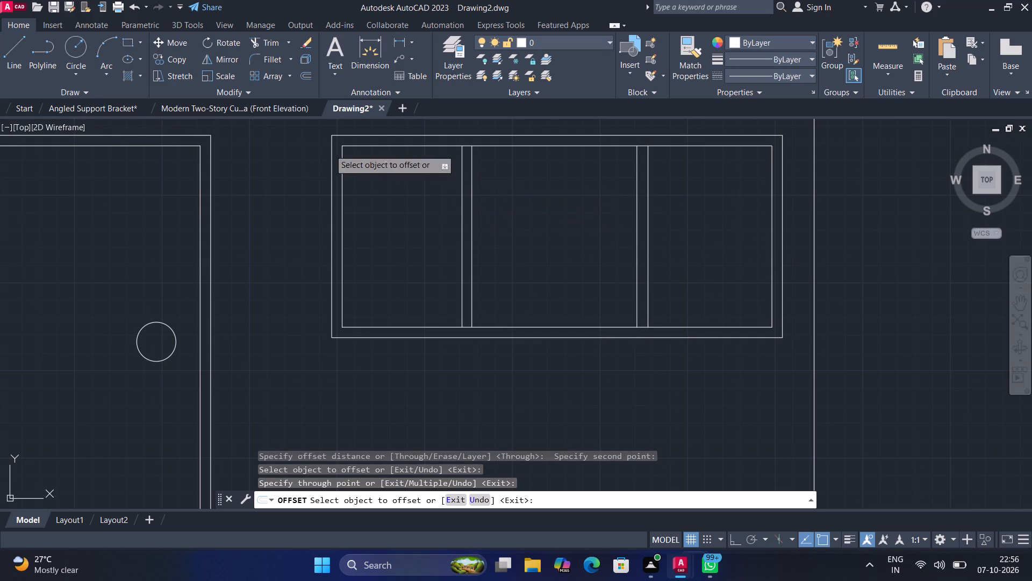
Trim the inner frame's top and bottom edges between each pair of mullion lines in the ground-floor window, leaving three separate panes.
{"action": "left_click", "coordinate": [275, 44]}
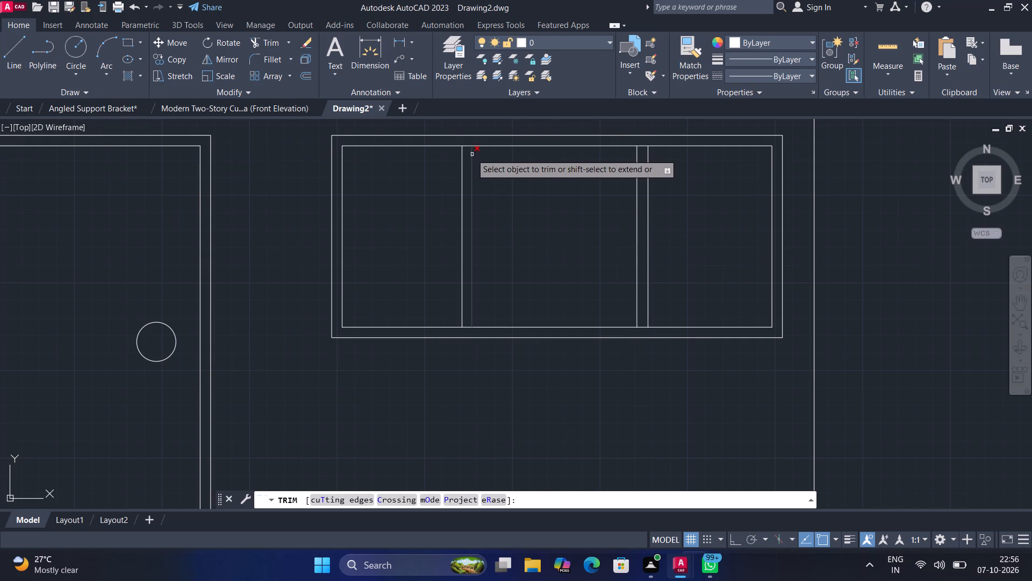
{"action": "left_click", "coordinate": [466, 147]}
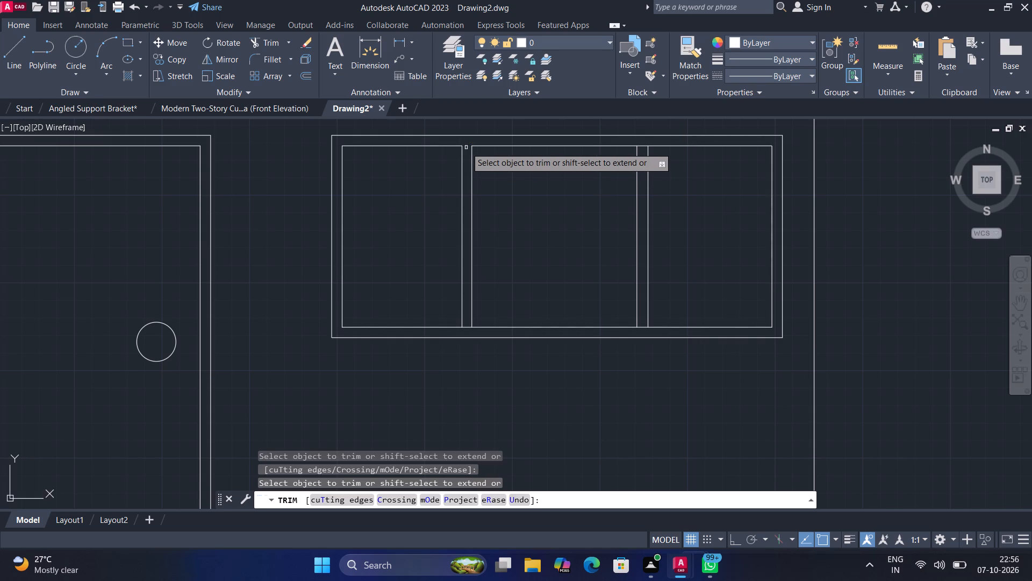
{"action": "left_click", "coordinate": [641, 147]}
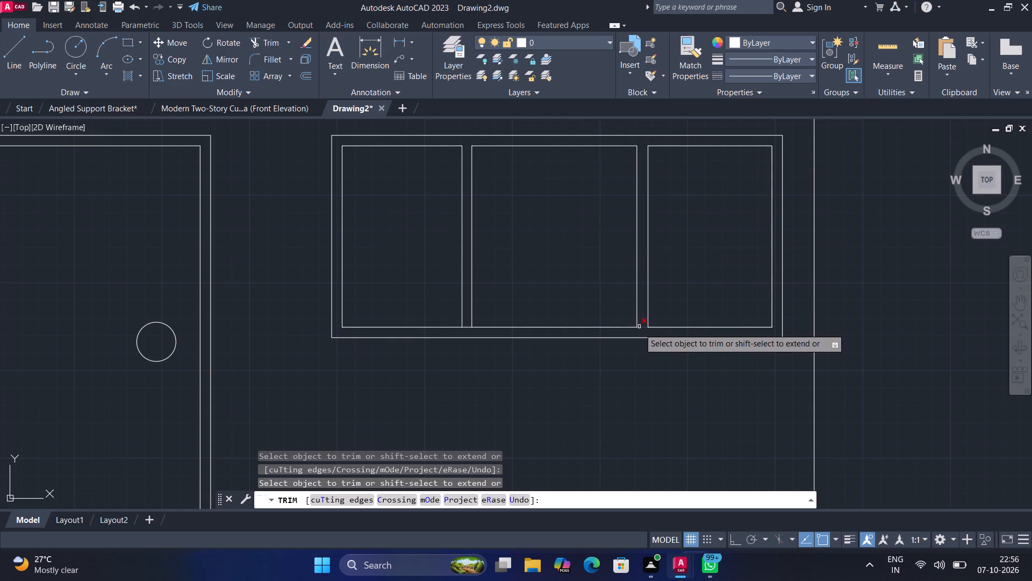
{"action": "double_click", "coordinate": [640, 329]}
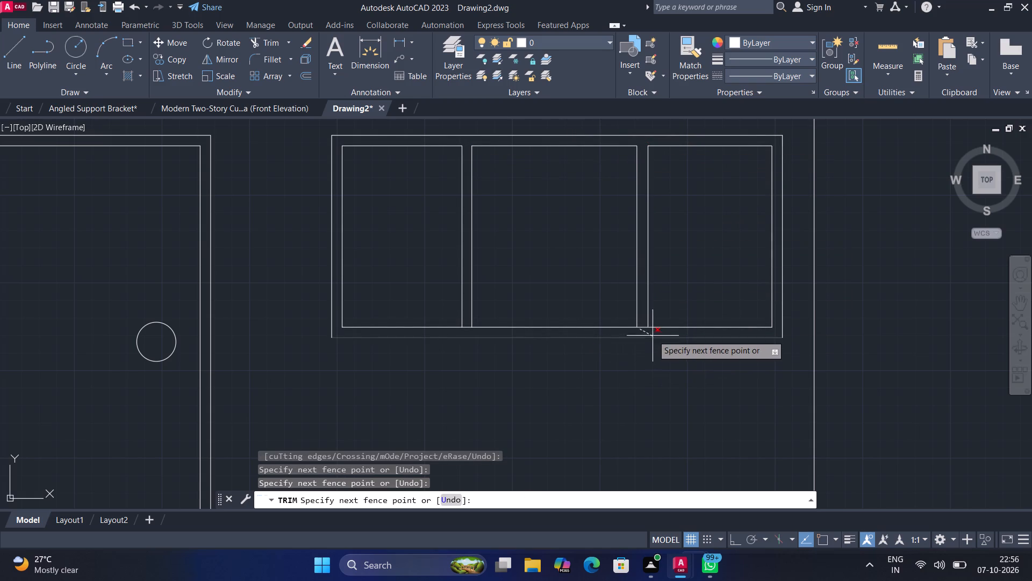
{"action": "left_click", "coordinate": [643, 325]}
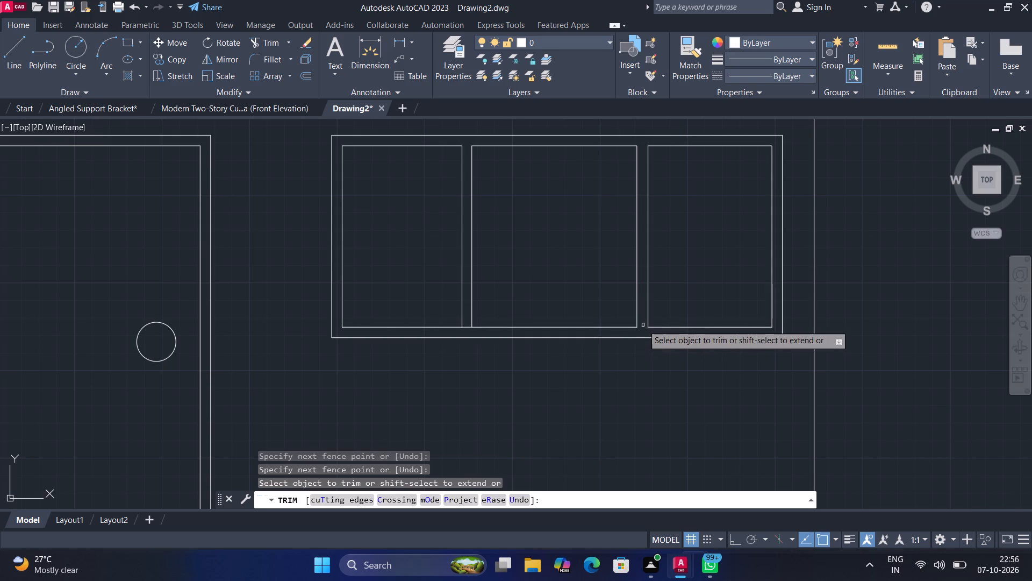
{"action": "left_click", "coordinate": [468, 327]}
{"action": "scroll", "coordinate": [529, 291], "scroll_direction": "down", "scroll_amount": 1}
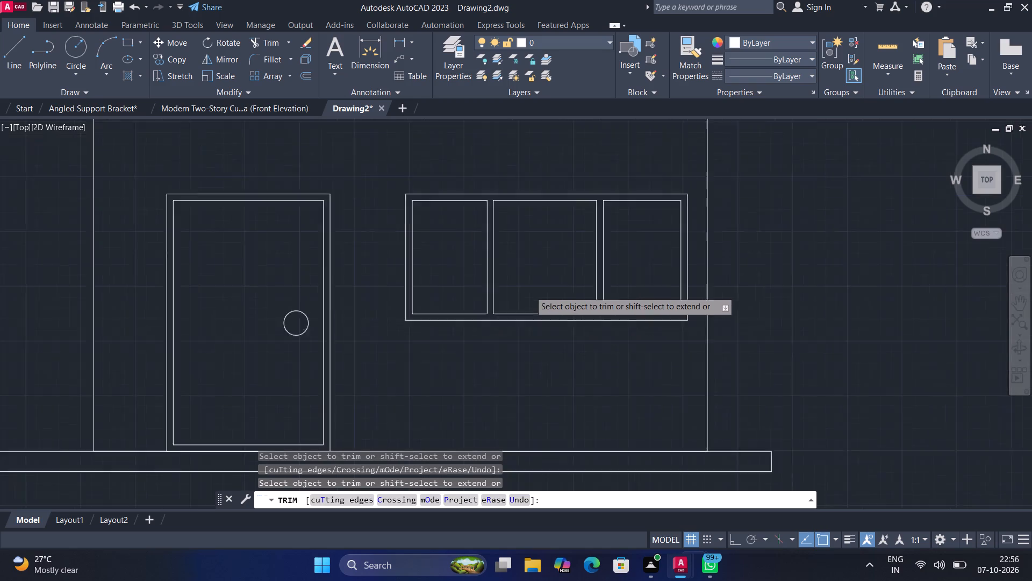
{"action": "scroll", "coordinate": [529, 291], "scroll_direction": "down", "scroll_amount": 1}
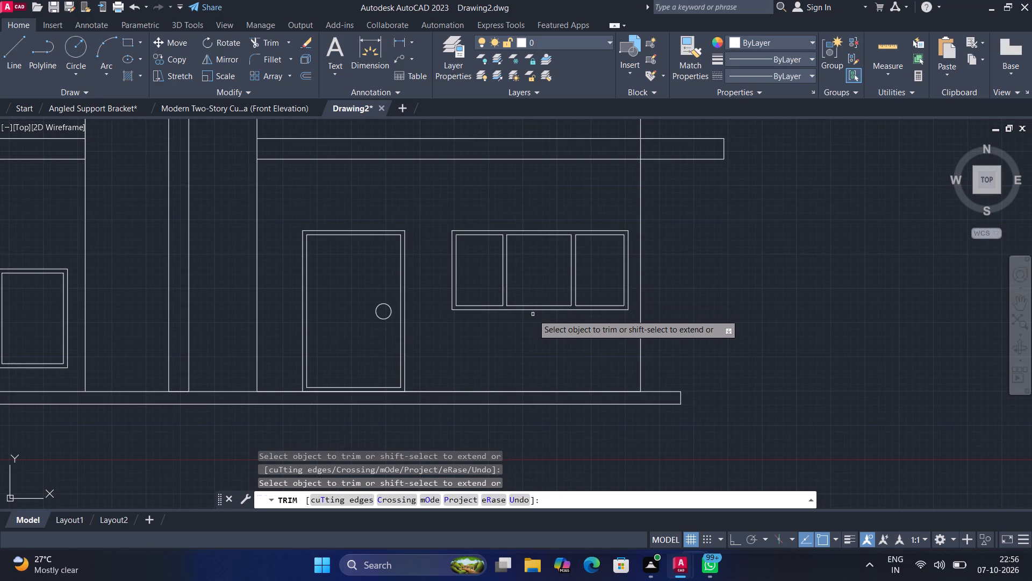
{"action": "key", "text": "Escape"}
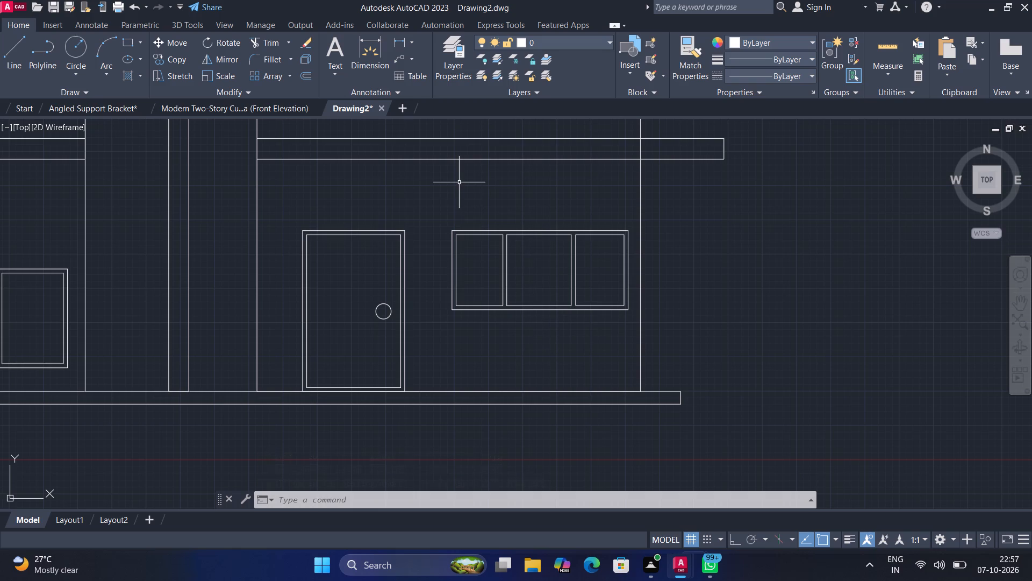
Draw a wide window rectangle on the upper-floor wall between the roof slab and the floor slab, above the ground-floor door and three-pane window.
{"action": "middle_click_drag", "start_coordinate": [460, 182], "coordinate": [484, 395]}
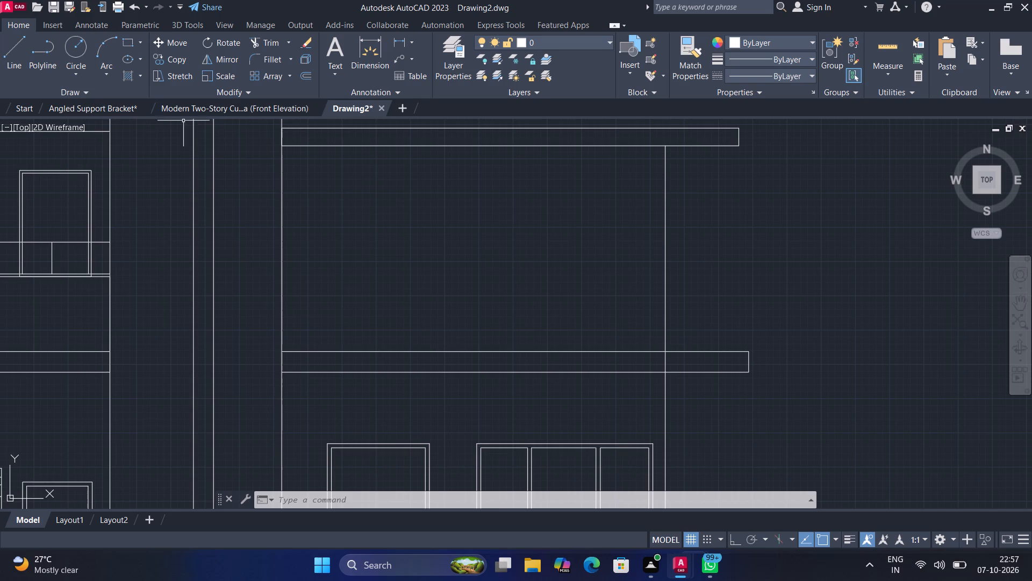
{"action": "left_click", "coordinate": [127, 37]}
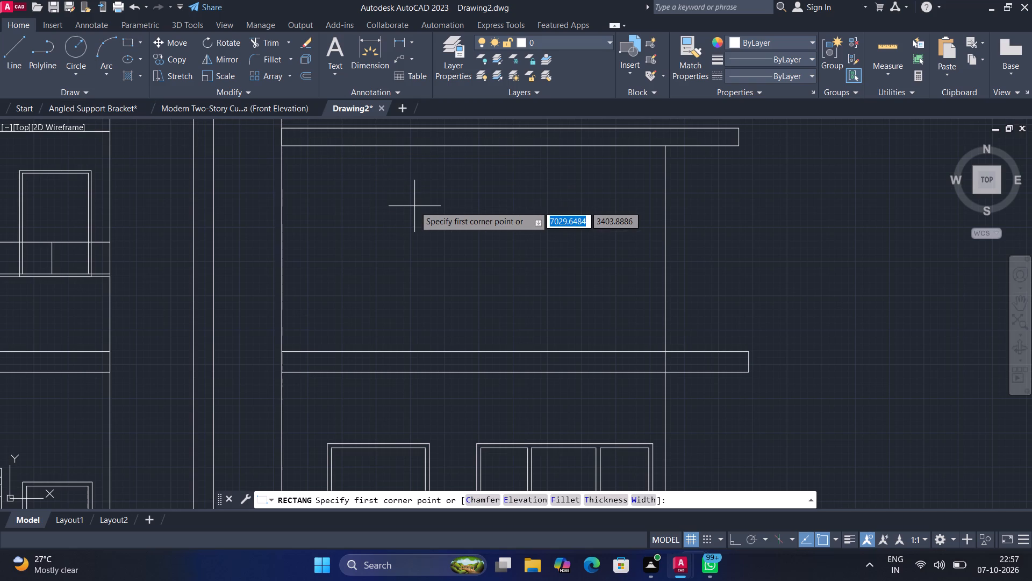
{"action": "left_click", "coordinate": [365, 187]}
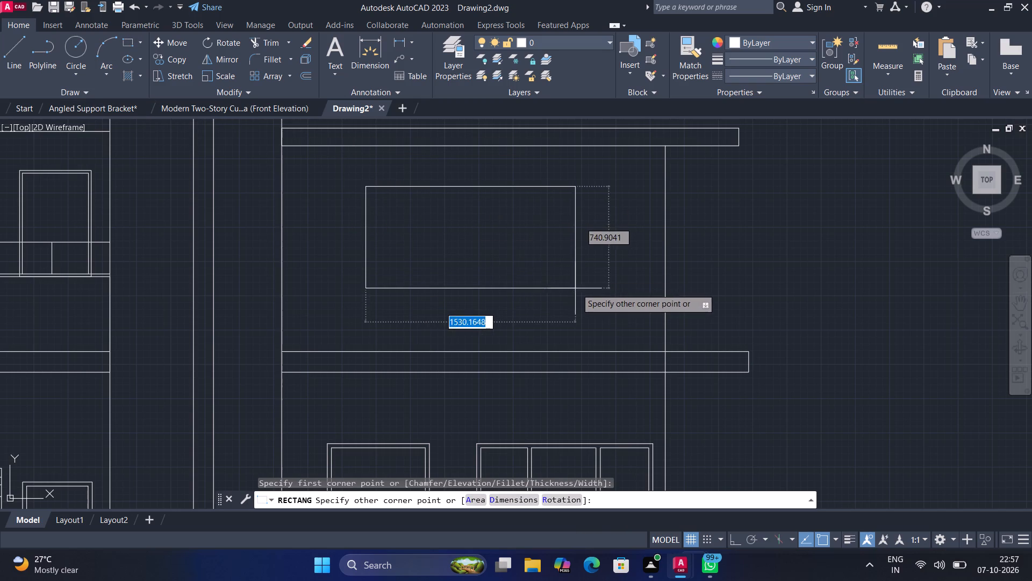
{"action": "left_click", "coordinate": [618, 297]}
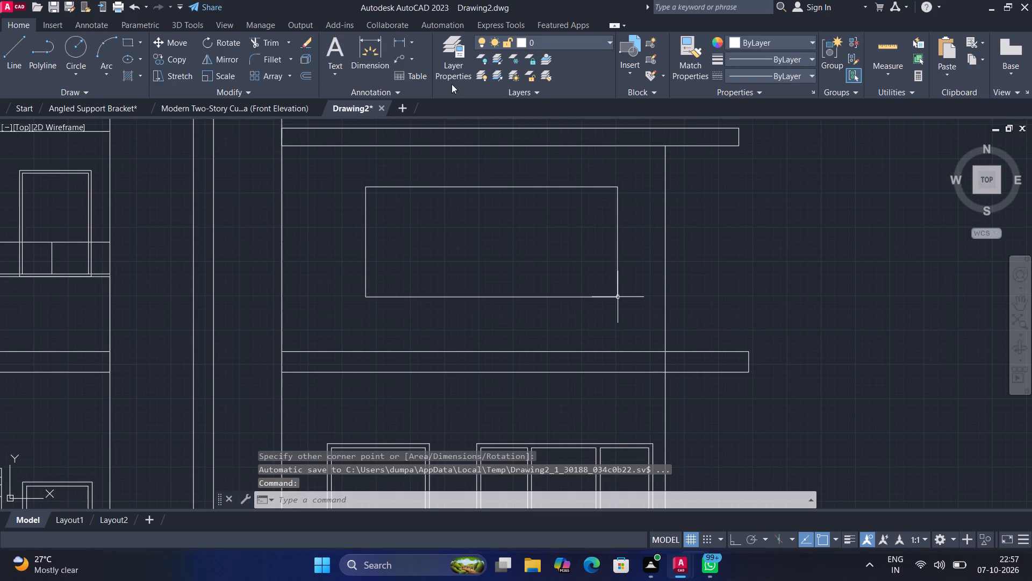
Offset the upper-floor window rectangle inward by 30 to form its frame.
{"action": "left_click", "coordinate": [310, 77]}
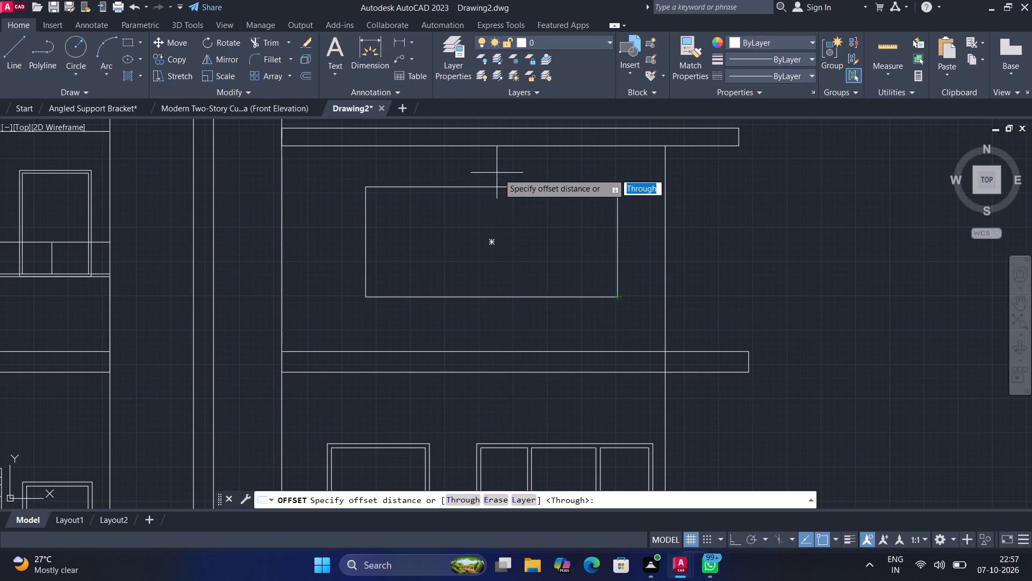
{"action": "key", "text": "Return"}
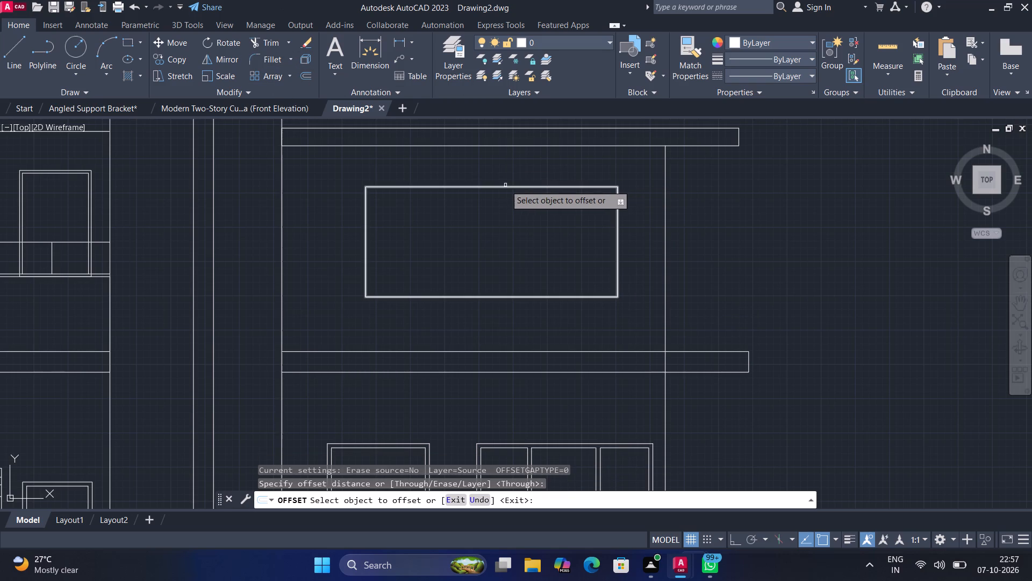
{"action": "left_click", "coordinate": [505, 185]}
{"action": "type", "text": "30"}
{"action": "key", "text": "Return"}
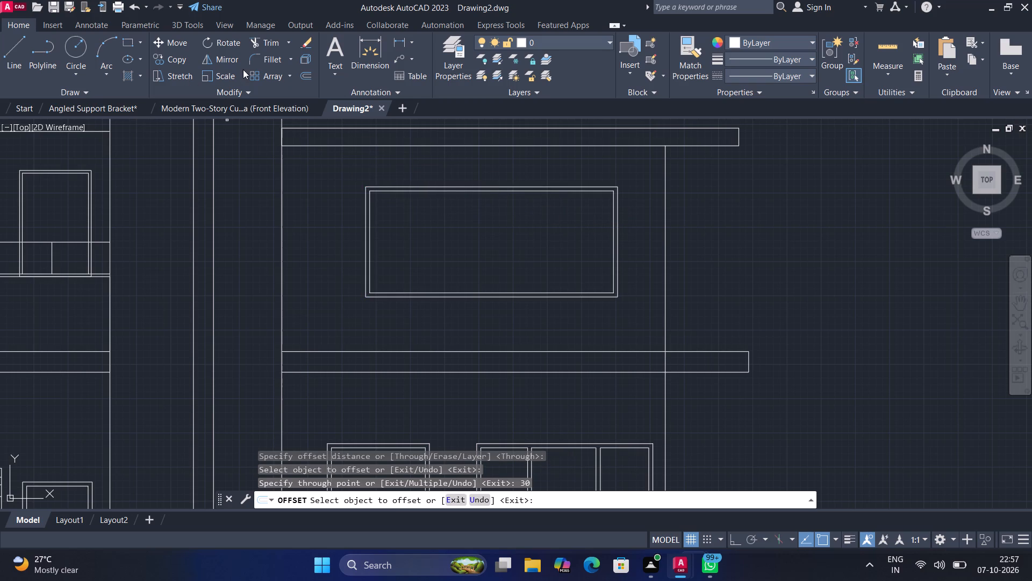
Draw a vertical divider line about 744 long across the upper window's inner frame, near its left side.
{"action": "left_click", "coordinate": [19, 63]}
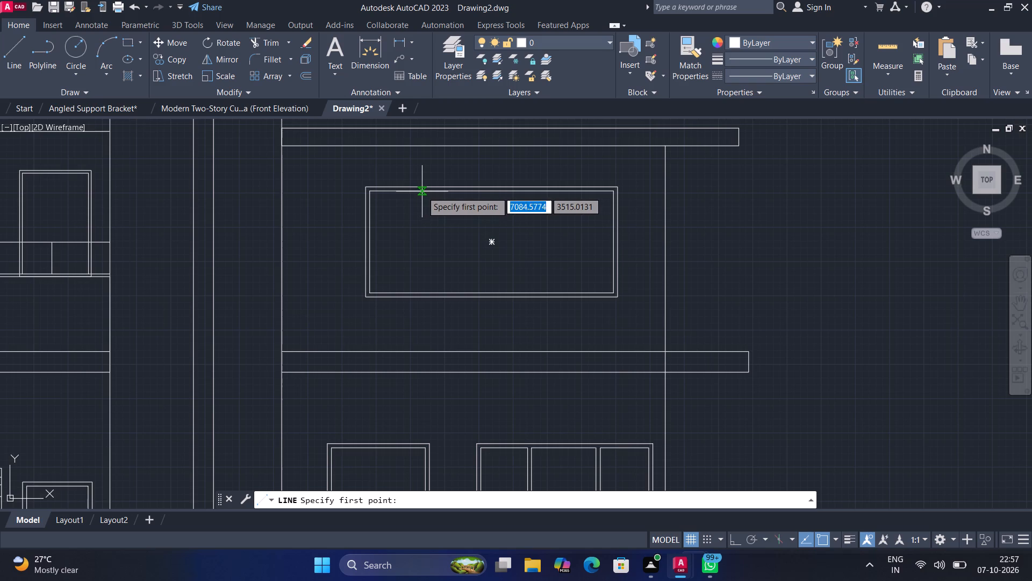
{"action": "double_click", "coordinate": [422, 192]}
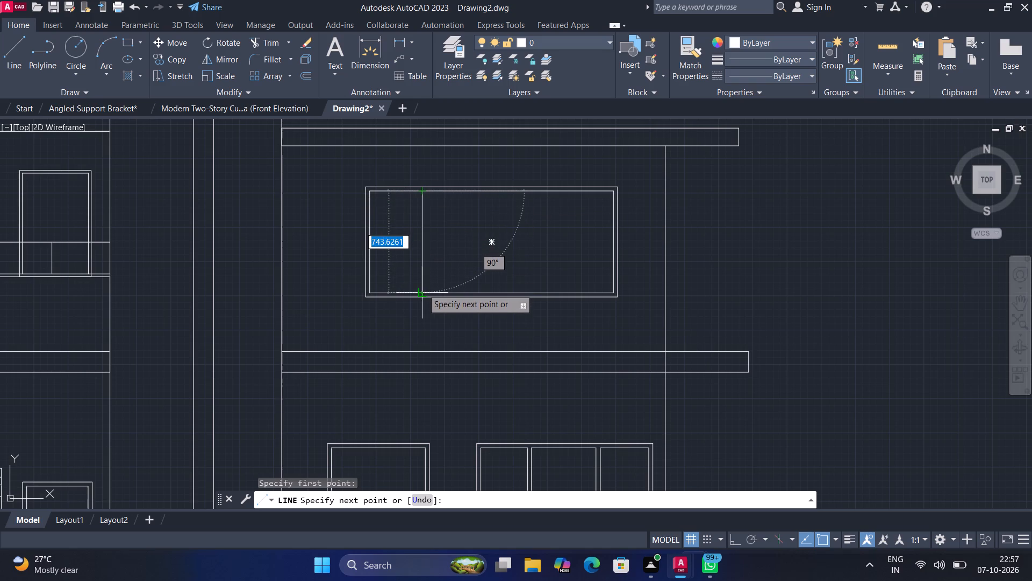
{"action": "left_click", "coordinate": [422, 289]}
{"action": "key", "text": "Escape"}
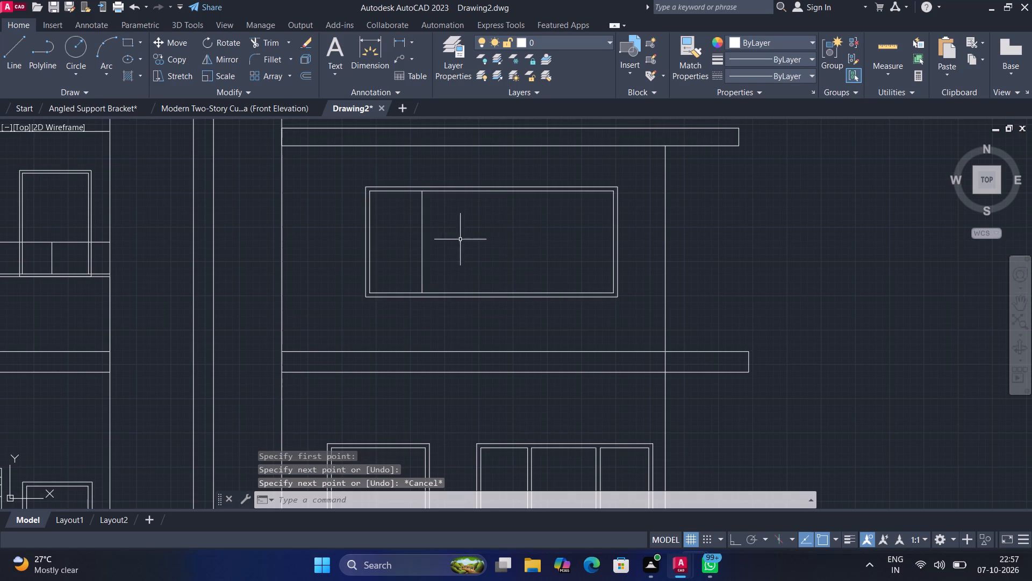
Offset the upper window's divider about 432 to the right, and offset that copy further right to divide the window into four panes.
{"action": "left_click", "coordinate": [301, 75]}
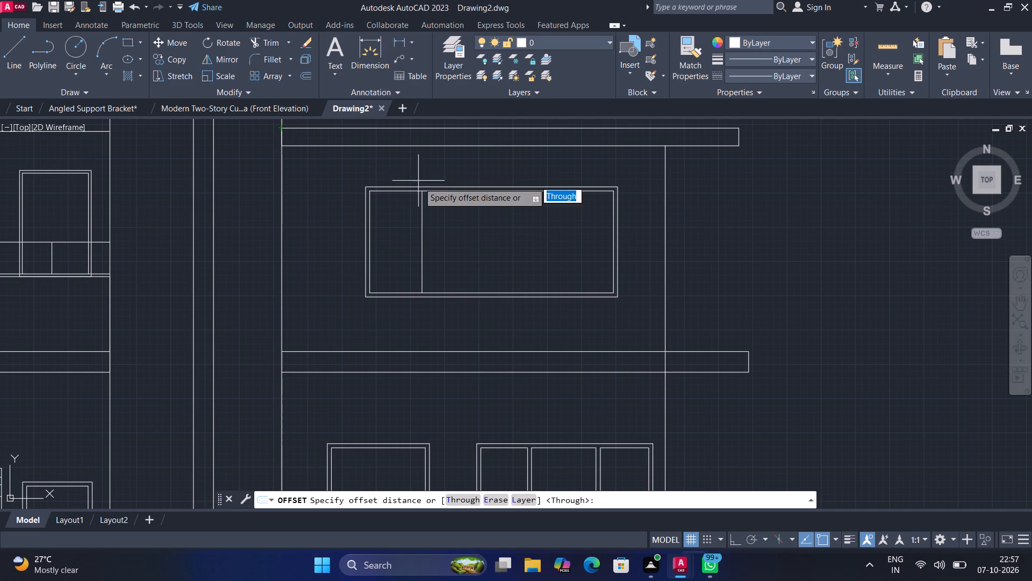
{"action": "key", "text": "Return"}
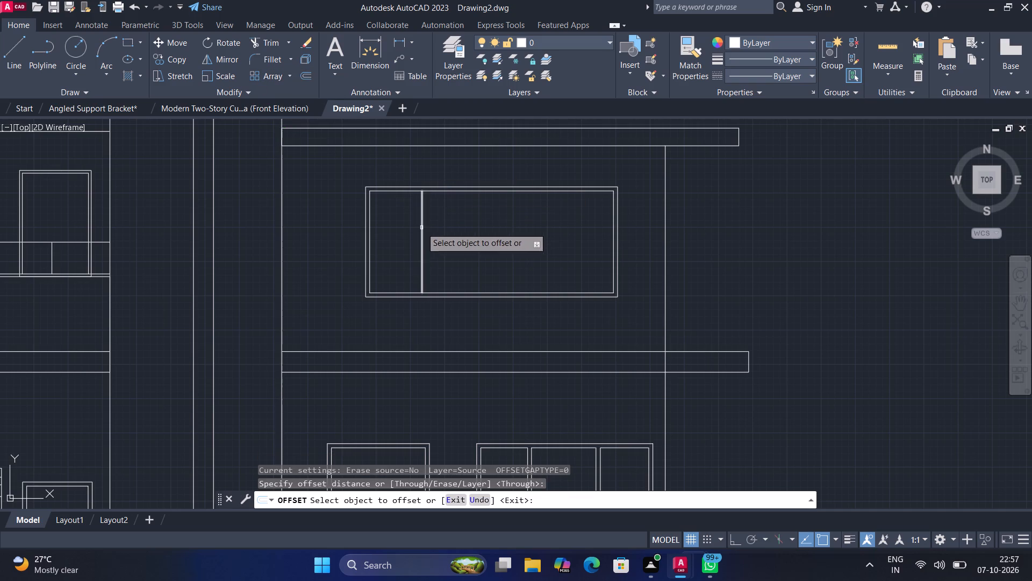
{"action": "left_click", "coordinate": [421, 228]}
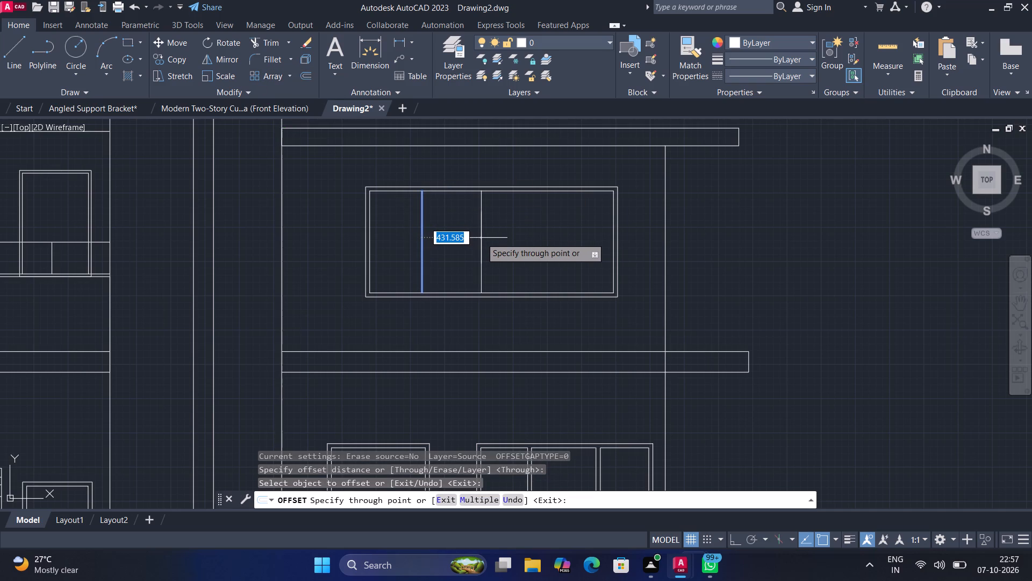
{"action": "left_click", "coordinate": [481, 238]}
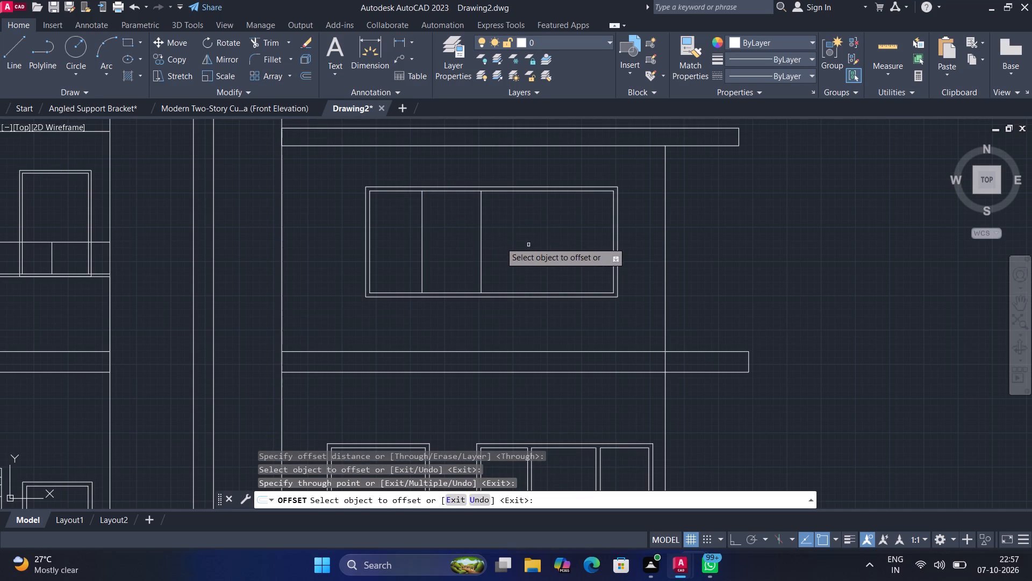
{"action": "left_click", "coordinate": [304, 77]}
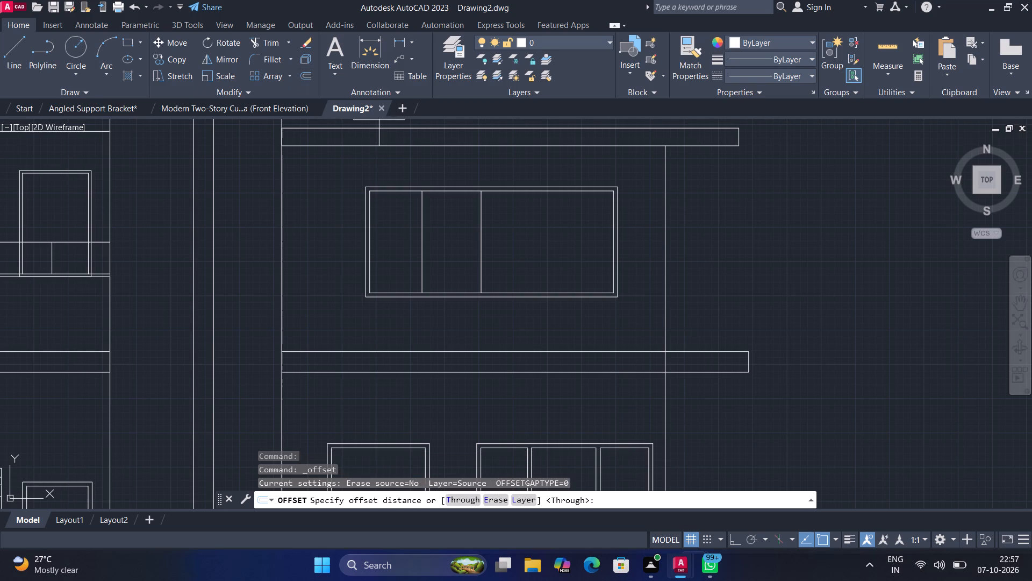
{"action": "key", "text": "Return"}
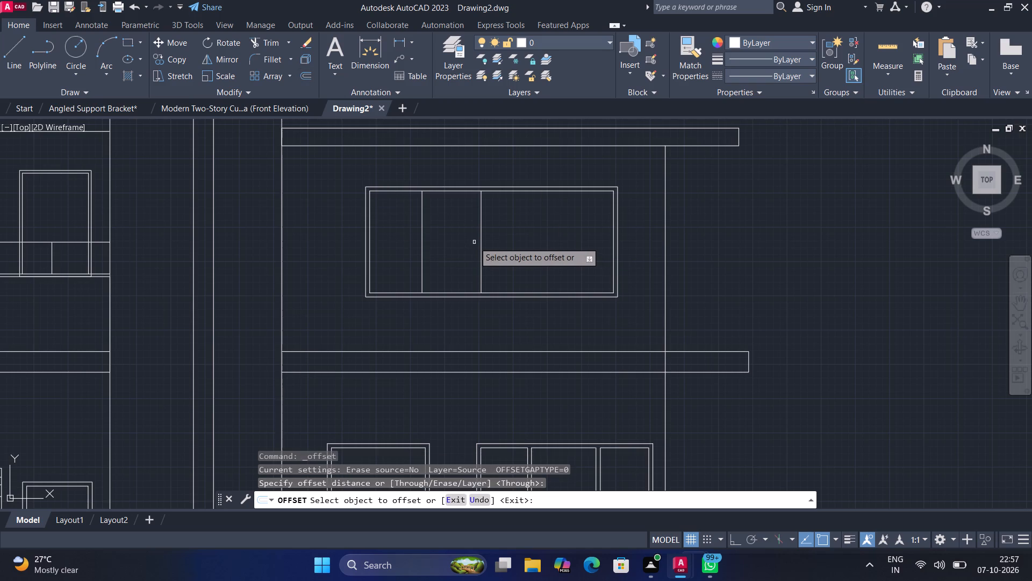
{"action": "left_click", "coordinate": [483, 239]}
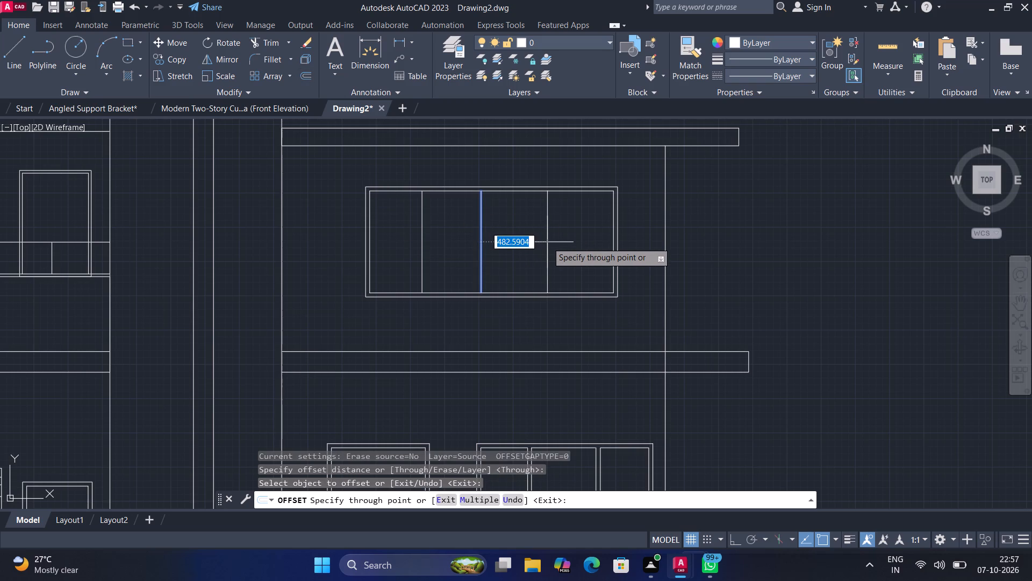
{"action": "left_click", "coordinate": [549, 242]}
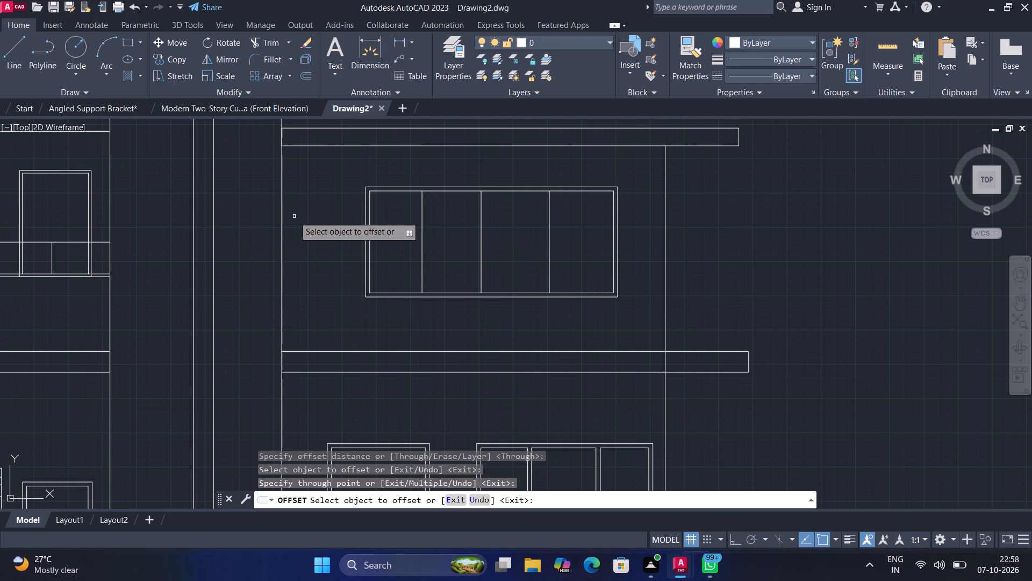
Offset each of the upper-floor window's three vertical dividers slightly to the right to form double-line mullions.
{"action": "scroll", "coordinate": [294, 216], "scroll_direction": "up", "scroll_amount": 1}
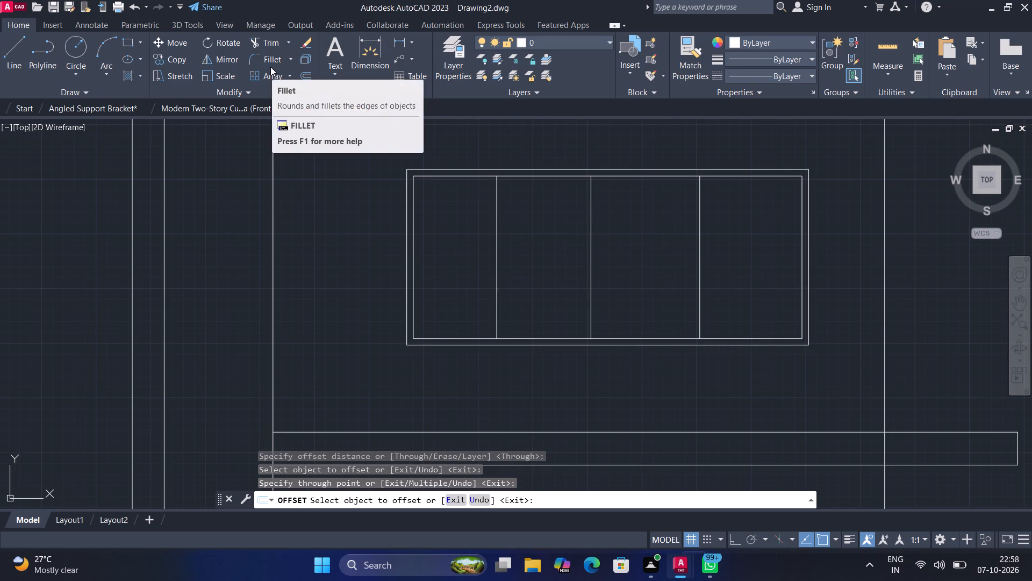
{"action": "left_click", "coordinate": [305, 76]}
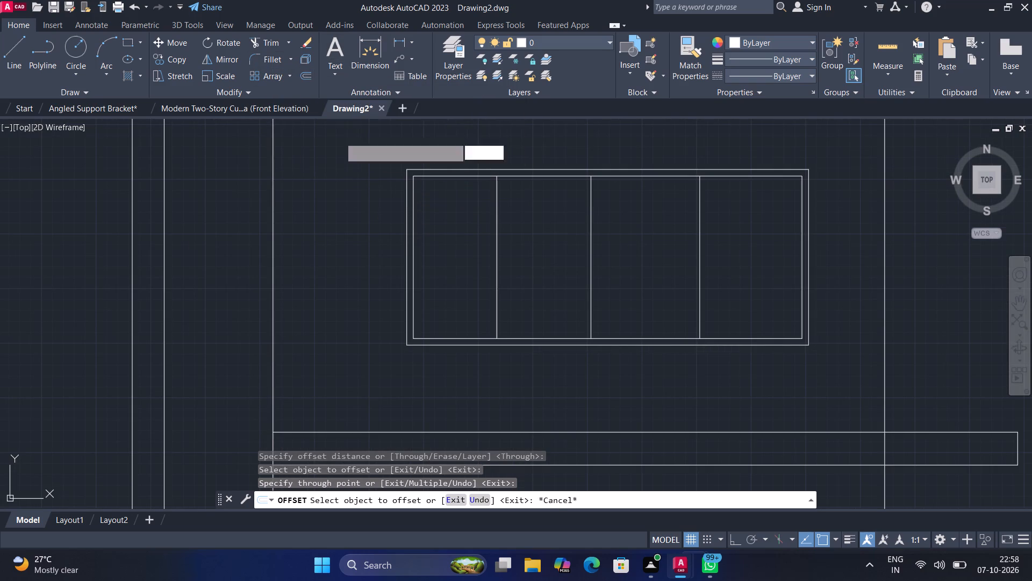
{"action": "key", "text": "Return"}
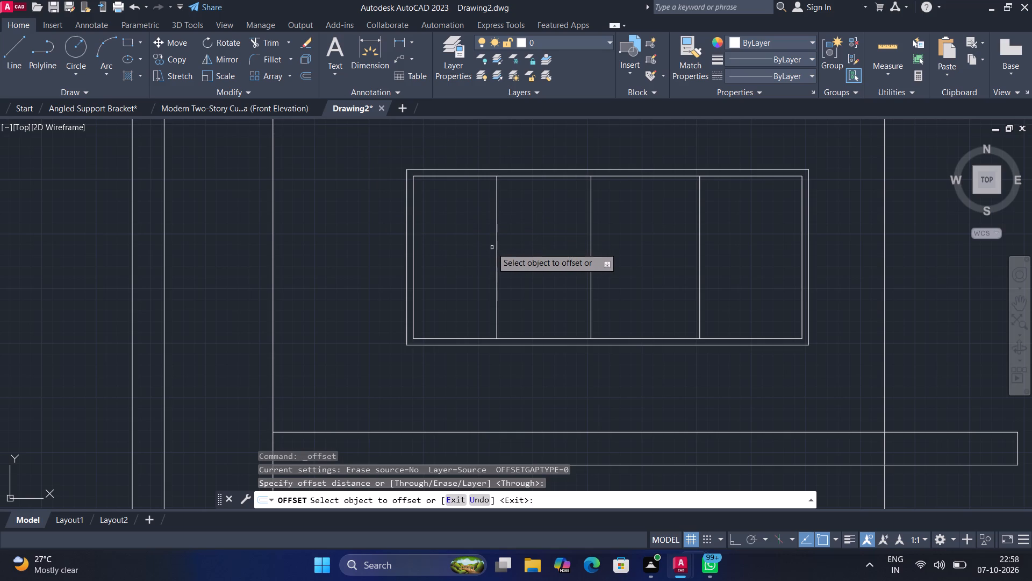
{"action": "left_click", "coordinate": [497, 244]}
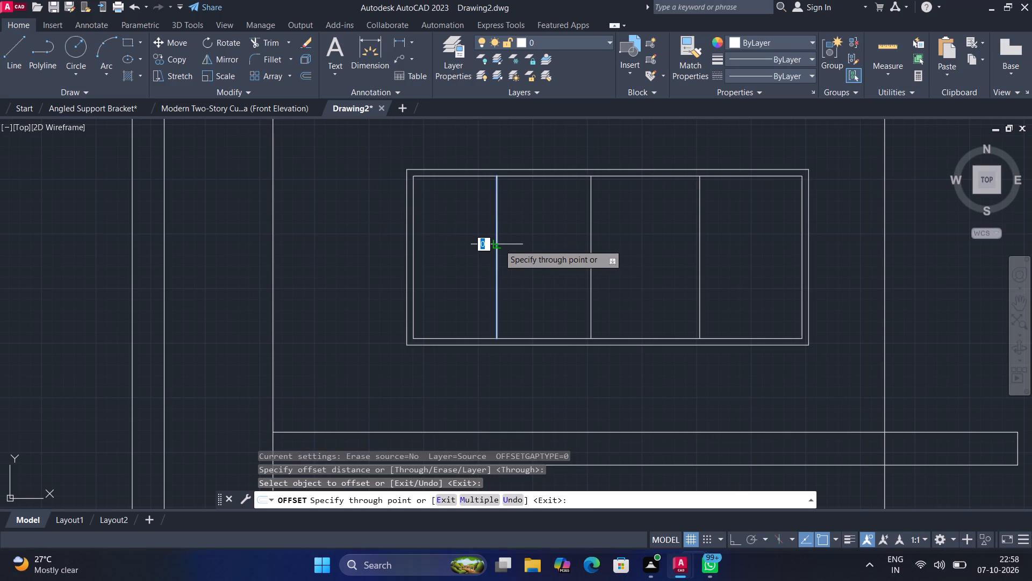
{"action": "scroll", "coordinate": [505, 247], "scroll_direction": "up", "scroll_amount": 2}
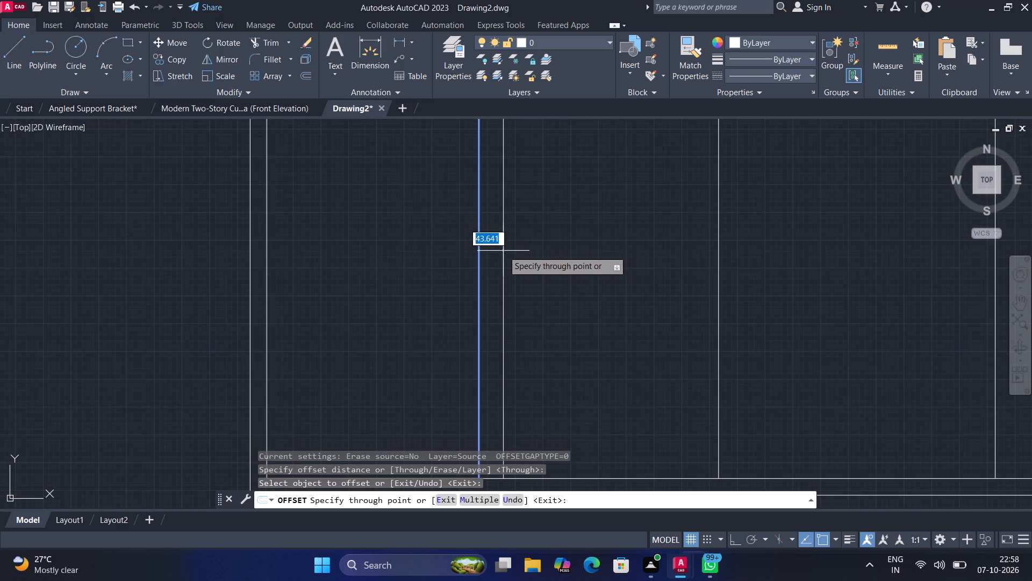
{"action": "left_click", "coordinate": [497, 251]}
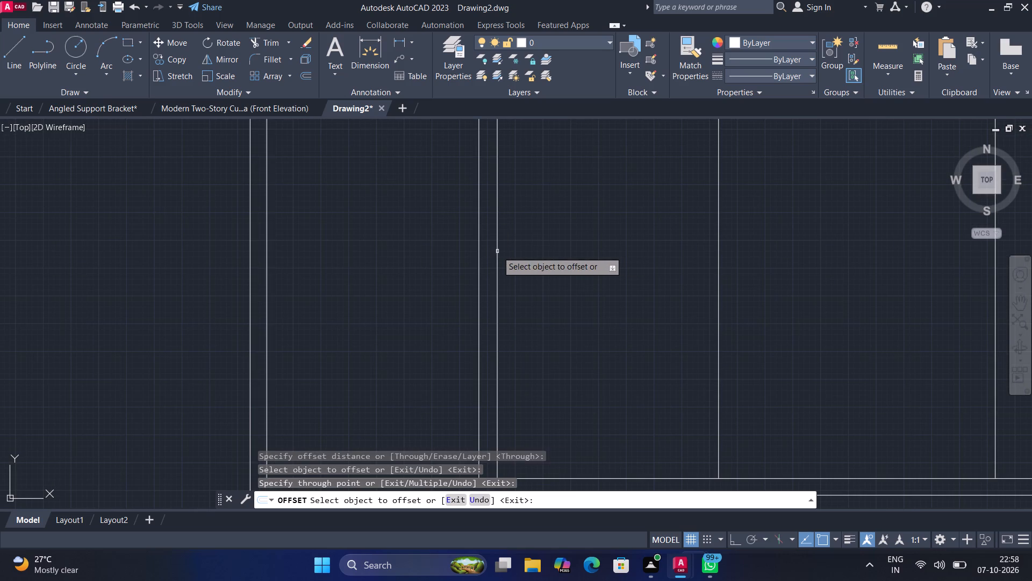
{"action": "left_click", "coordinate": [718, 250]}
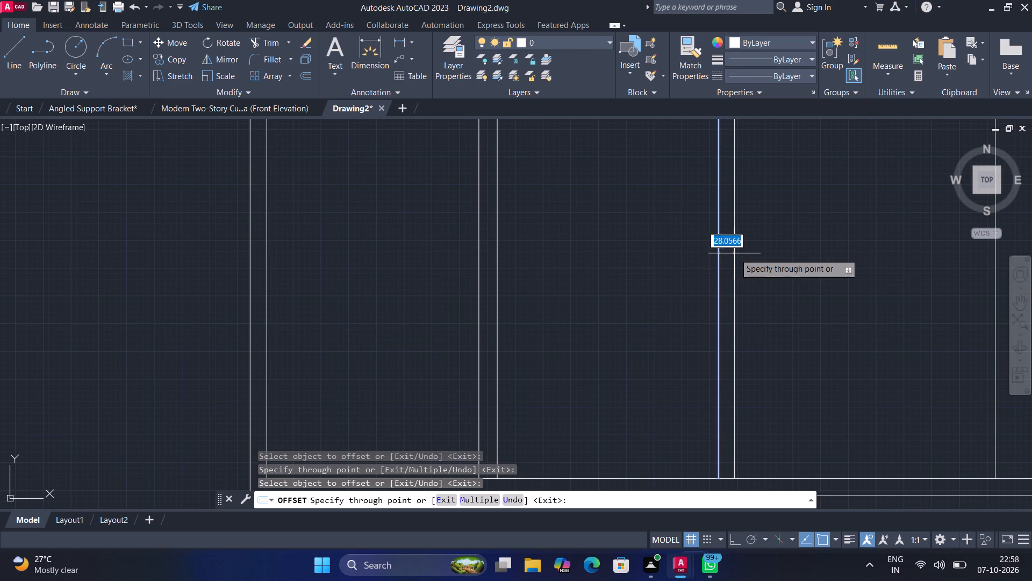
{"action": "left_click", "coordinate": [737, 253]}
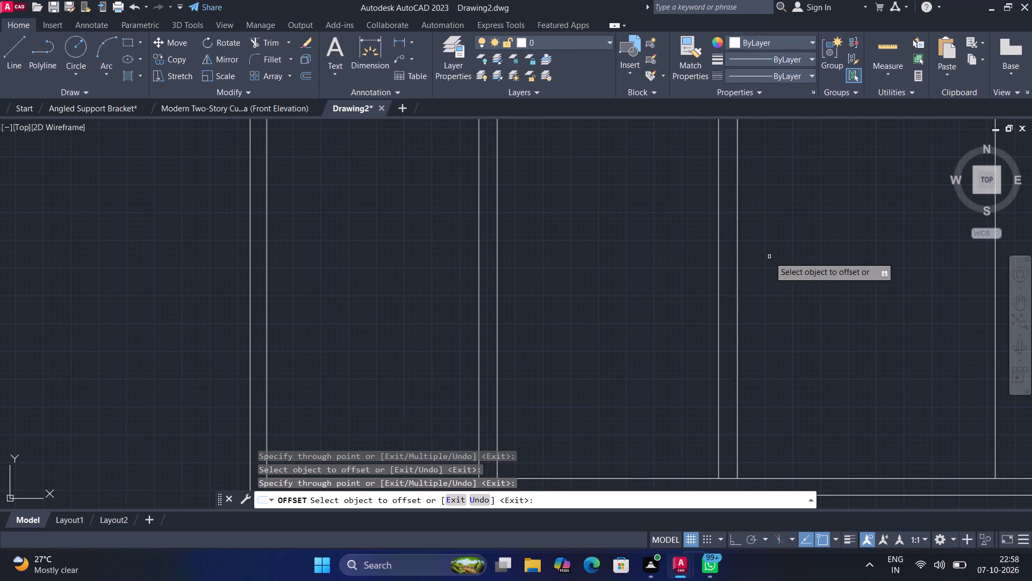
{"action": "middle_click_drag", "start_coordinate": [770, 258], "coordinate": [637, 277]}
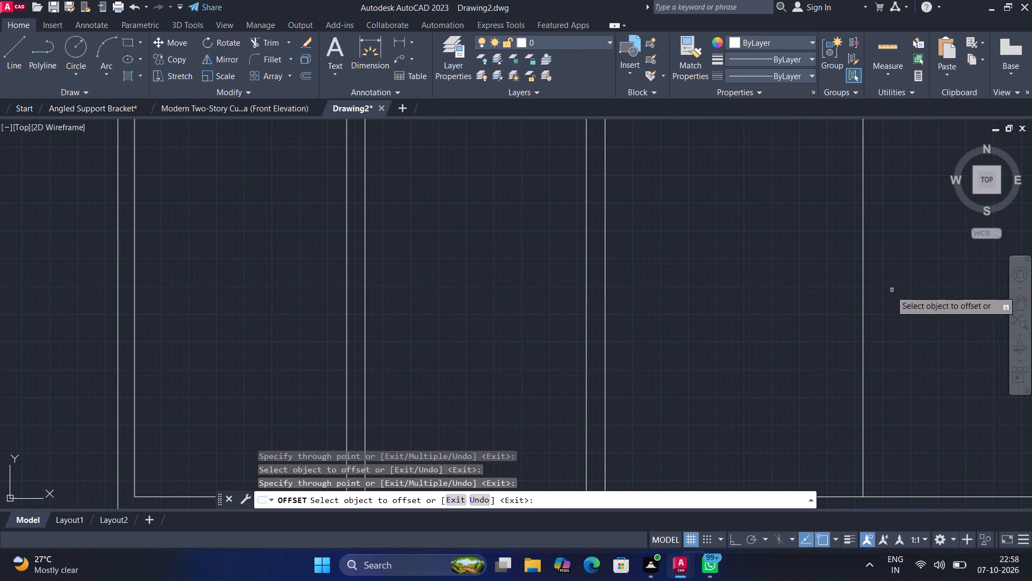
{"action": "left_click", "coordinate": [864, 293]}
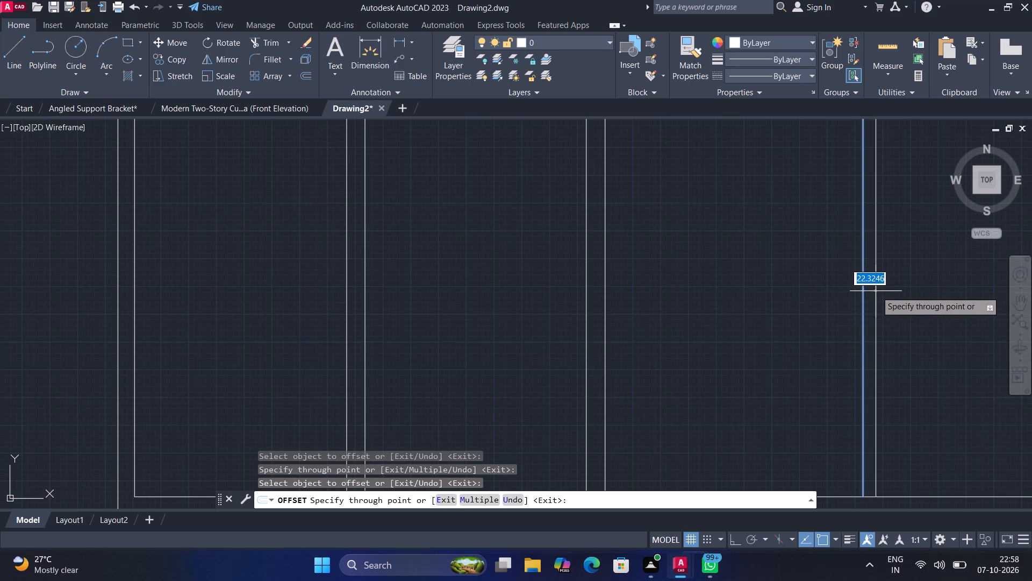
{"action": "left_click", "coordinate": [880, 290]}
{"action": "scroll", "coordinate": [800, 289], "scroll_direction": "down", "scroll_amount": 1}
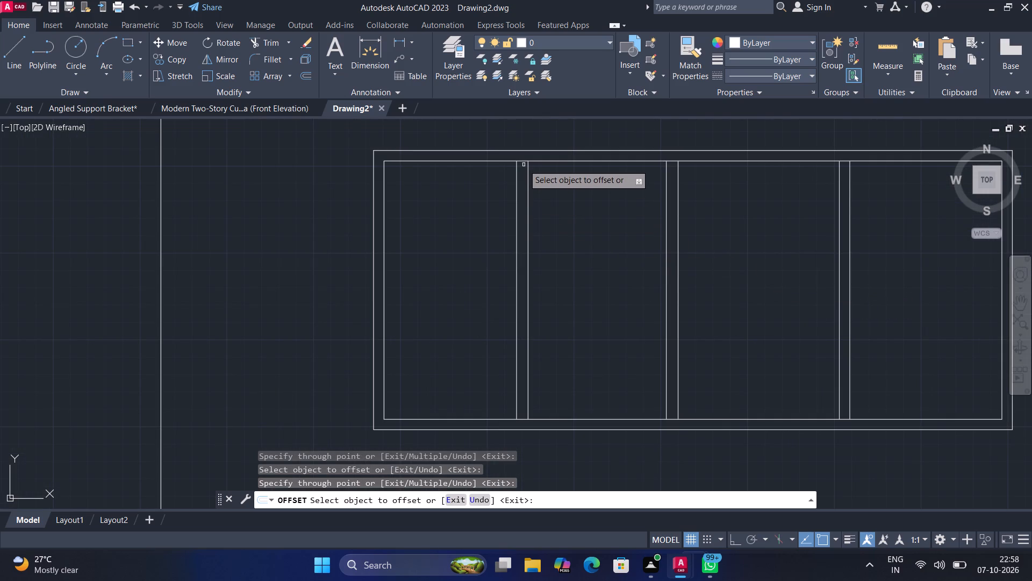
Trim the inner frame's top and bottom edges between each pair of mullion lines, separating the upper window into four panes.
{"action": "left_click", "coordinate": [276, 48]}
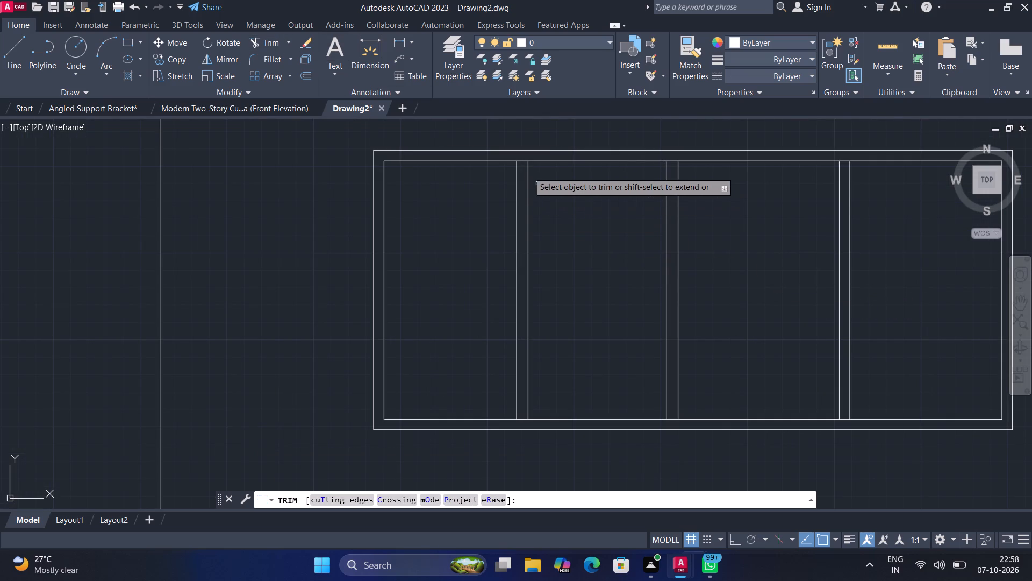
{"action": "left_click", "coordinate": [522, 161]}
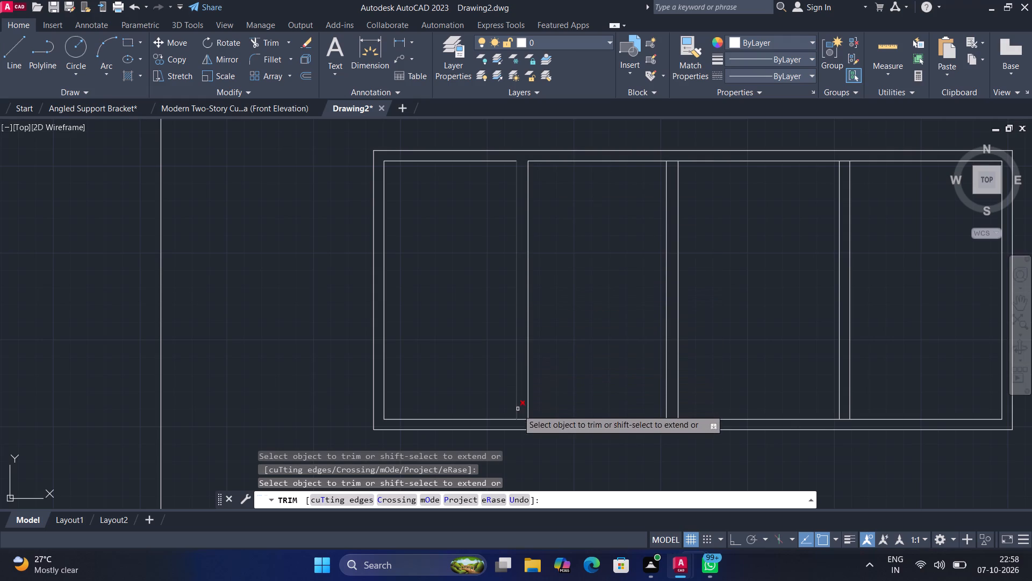
{"action": "left_click", "coordinate": [524, 418]}
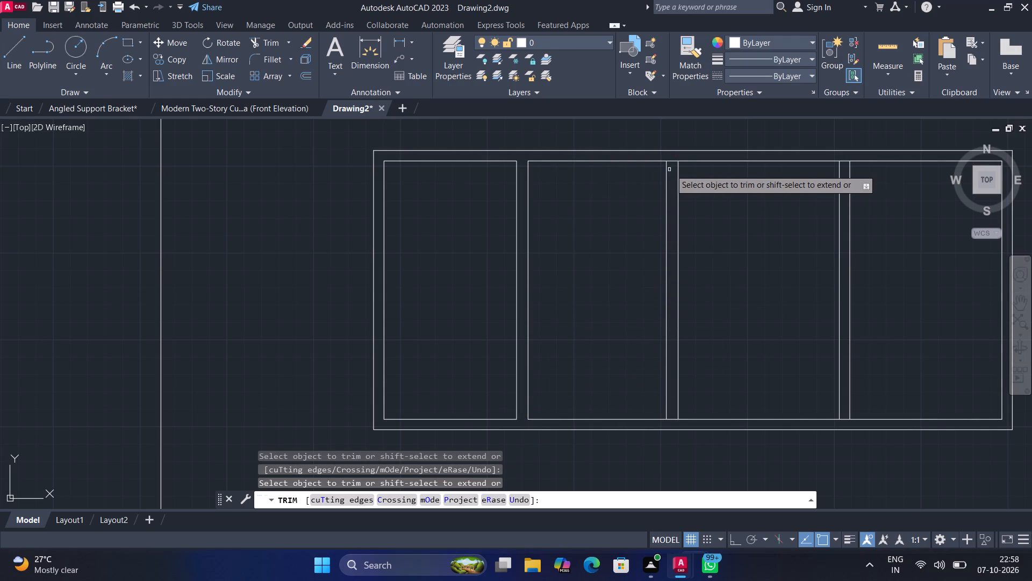
{"action": "left_click", "coordinate": [674, 161]}
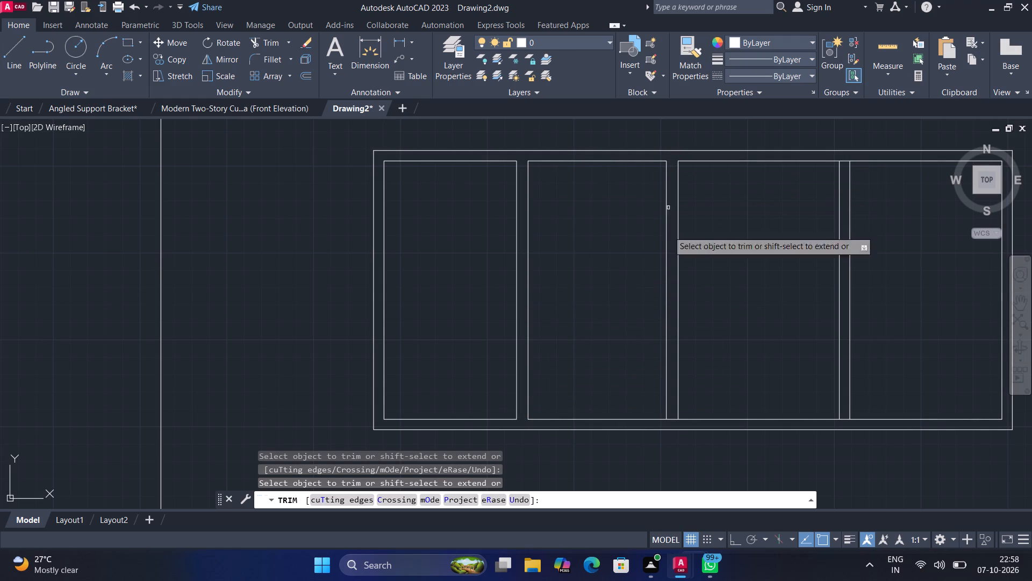
{"action": "left_click", "coordinate": [673, 419]}
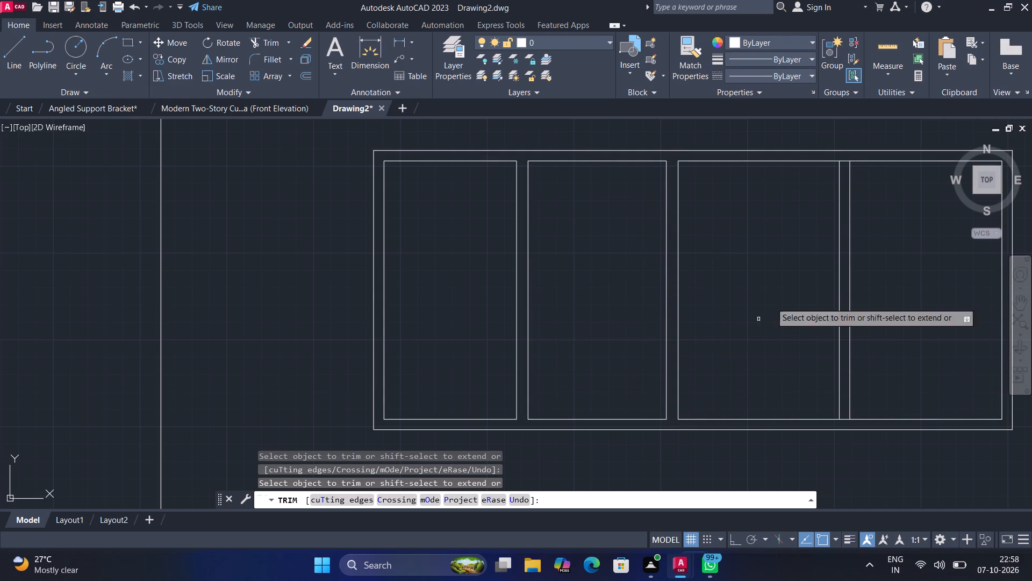
{"action": "left_click", "coordinate": [845, 161]}
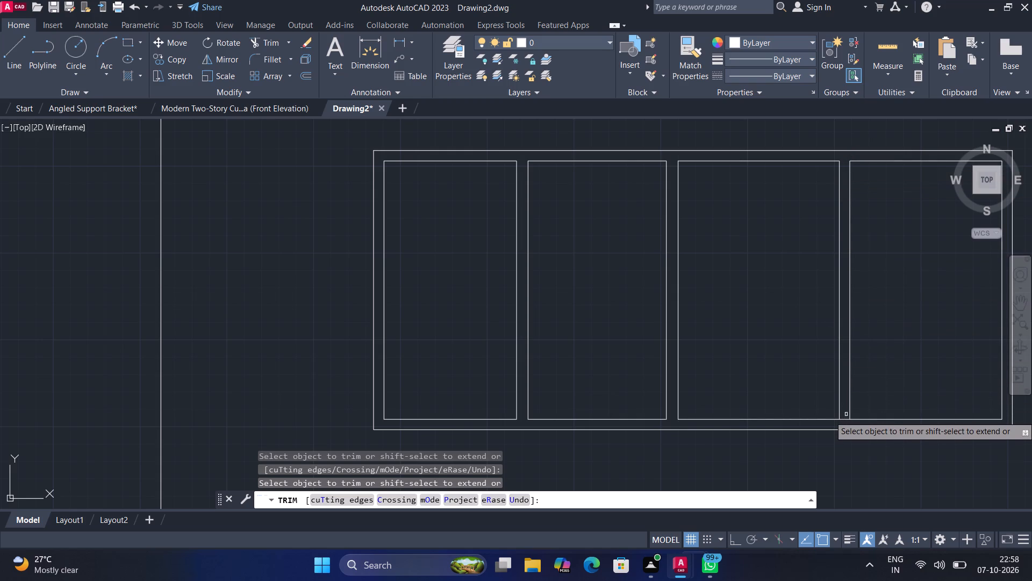
{"action": "left_click", "coordinate": [847, 418]}
{"action": "scroll", "coordinate": [903, 358], "scroll_direction": "down", "scroll_amount": 1}
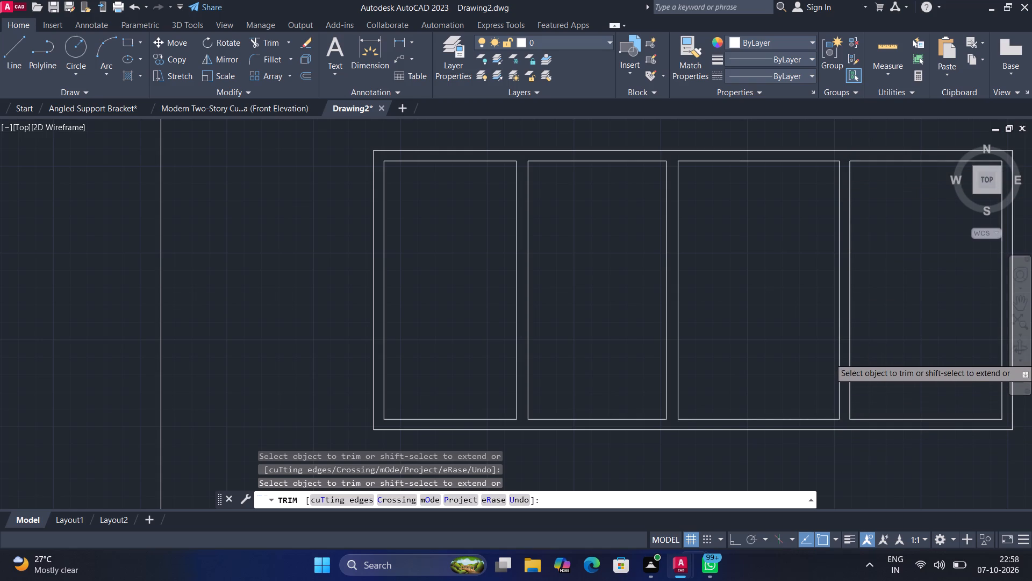
{"action": "key", "text": "Escape"}
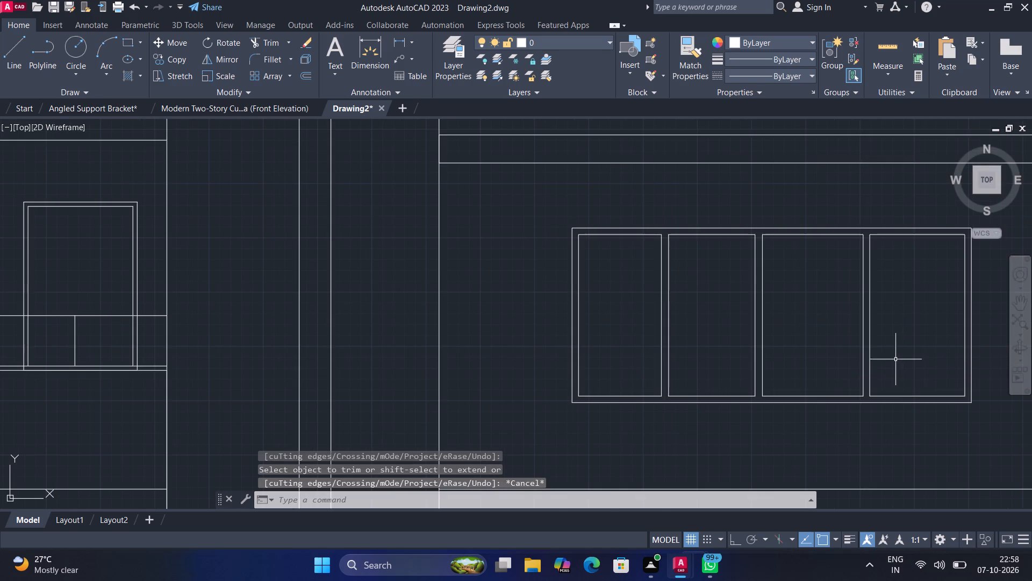
Set the current lineweight to 0.30 mm.
{"action": "scroll", "coordinate": [894, 358], "scroll_direction": "down", "scroll_amount": 3}
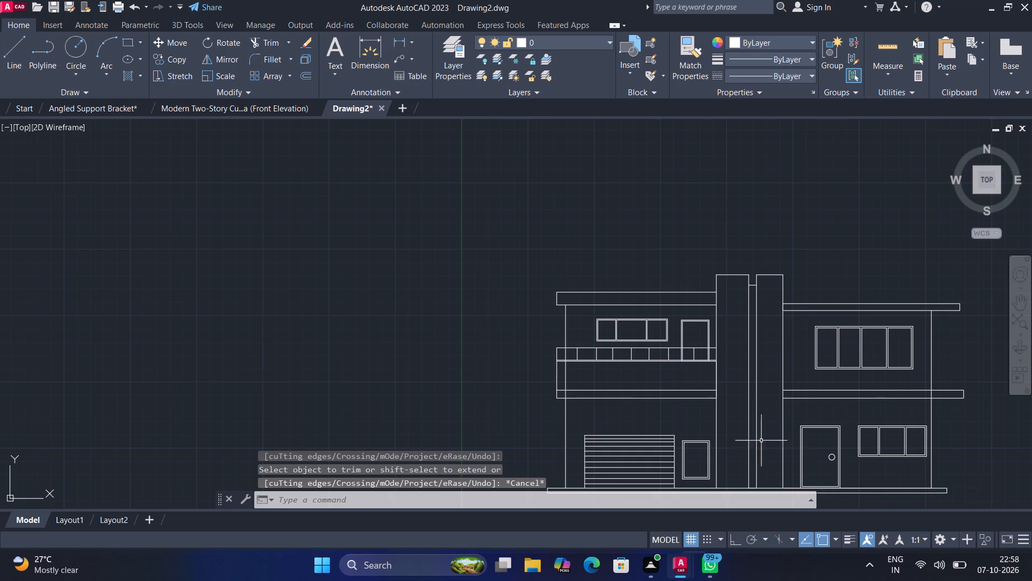
{"action": "middle_click_drag", "start_coordinate": [733, 427], "coordinate": [641, 290]}
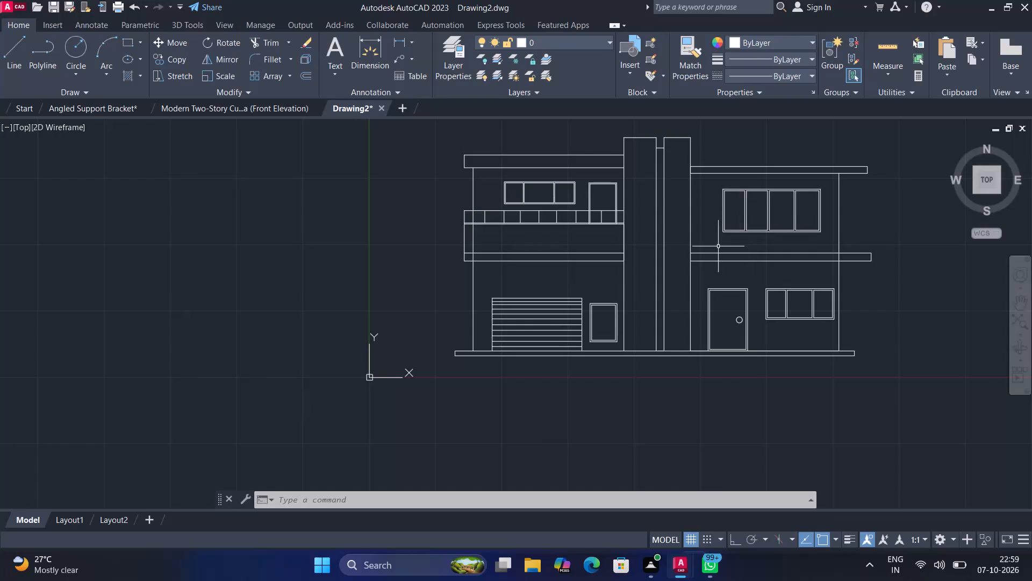
{"action": "left_click", "coordinate": [748, 53]}
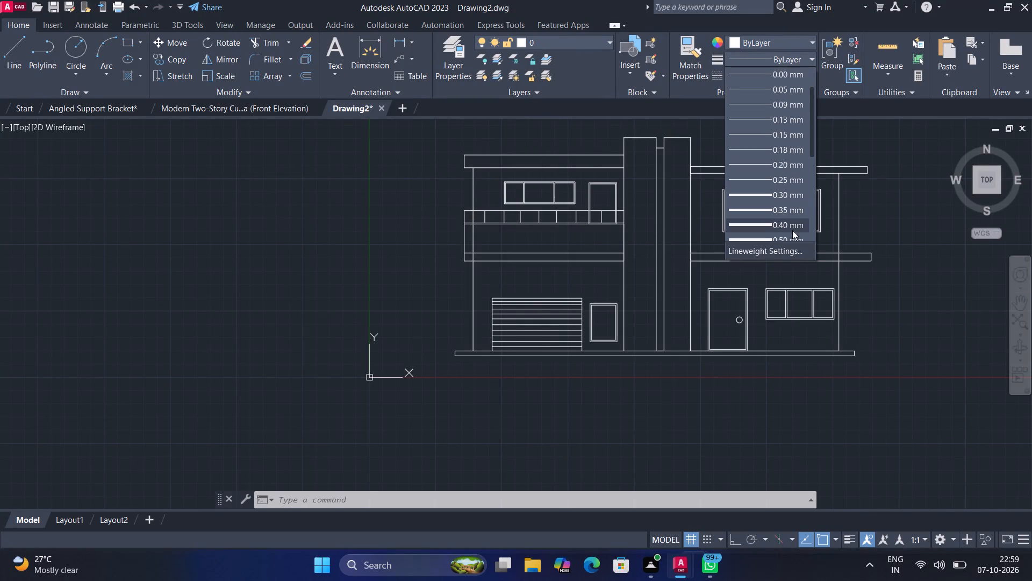
{"action": "left_click", "coordinate": [782, 192]}
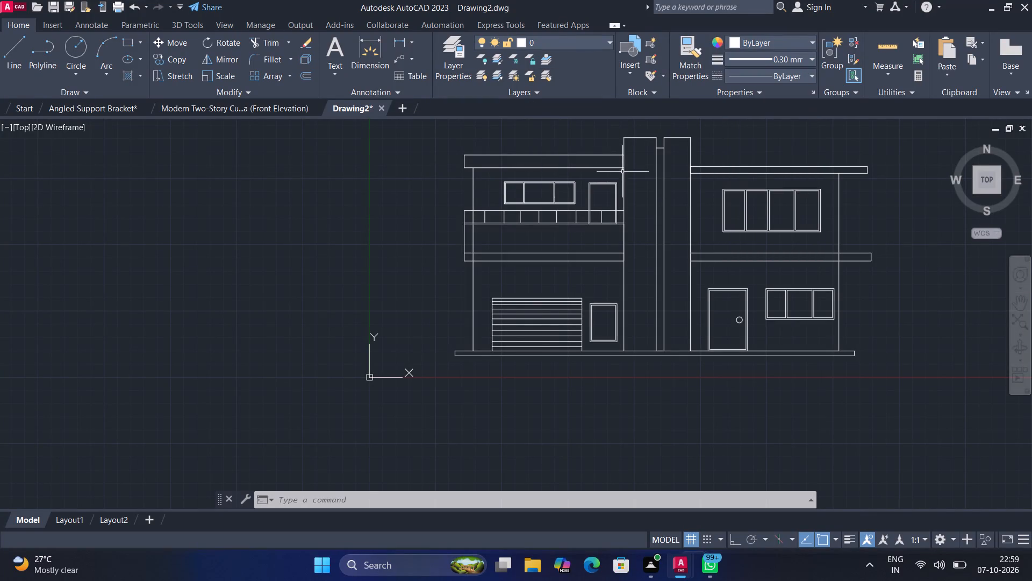
Select the left wing's roof slab outline on all four sides, plus the left wing's outer wall line.
{"action": "scroll", "coordinate": [591, 162], "scroll_direction": "up", "scroll_amount": 3}
{"action": "left_click", "coordinate": [590, 135]}
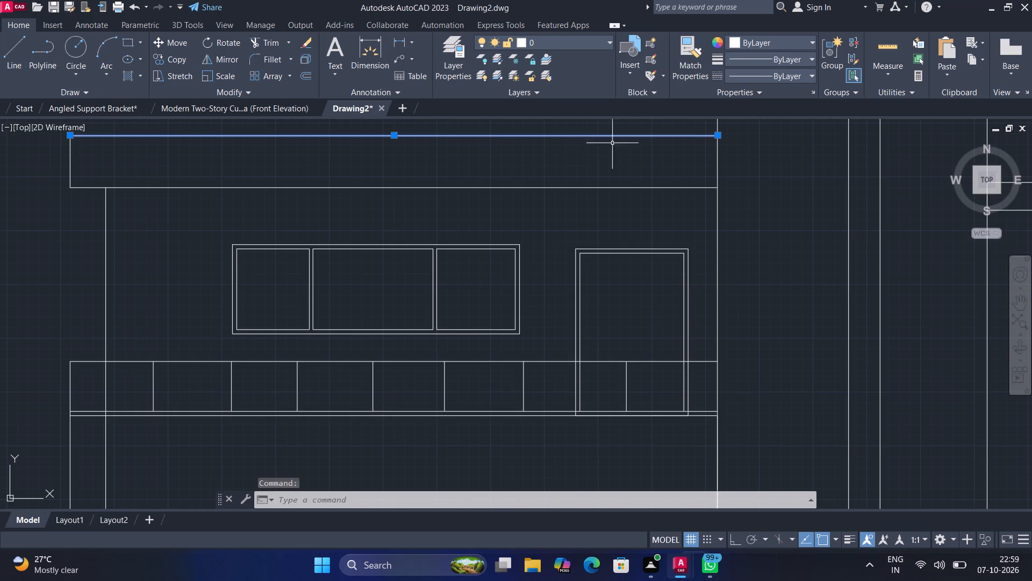
{"action": "left_click", "coordinate": [716, 156]}
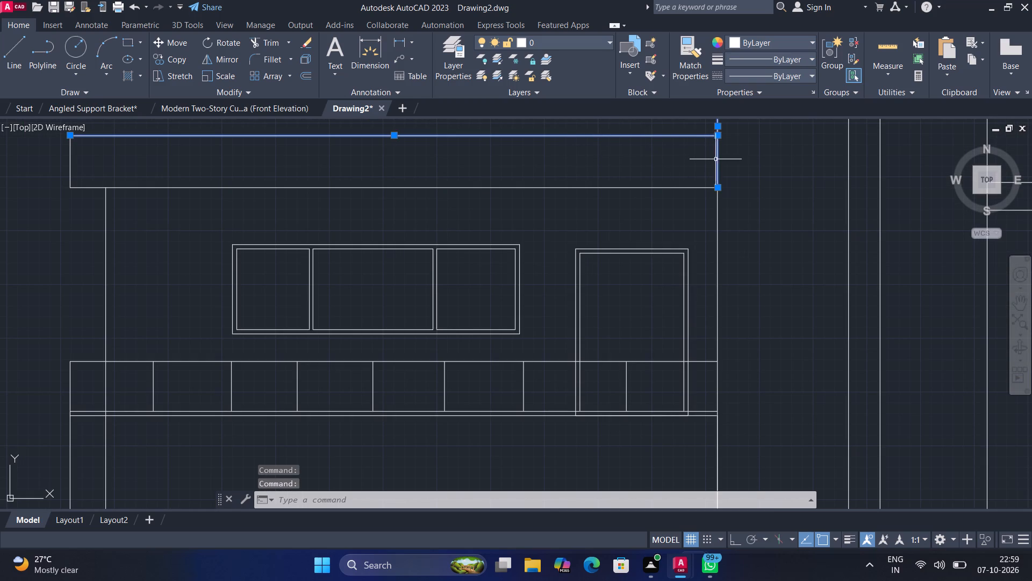
{"action": "left_click", "coordinate": [668, 187]}
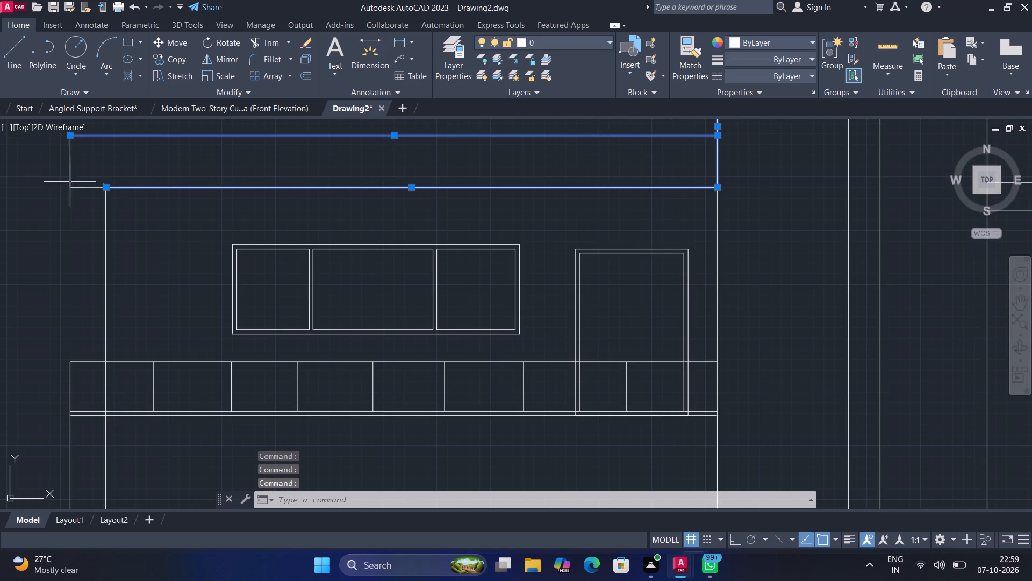
{"action": "left_click", "coordinate": [70, 172]}
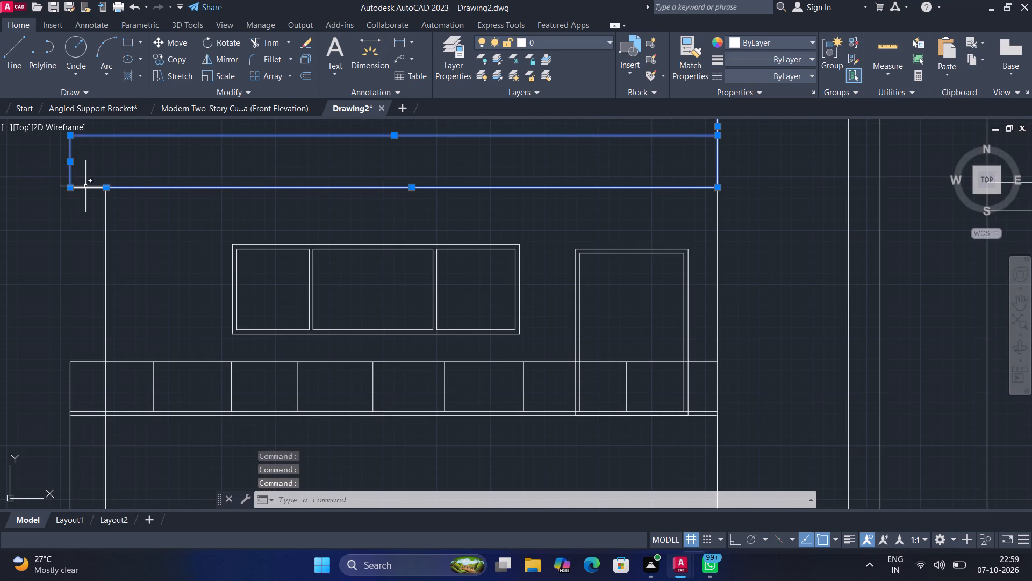
{"action": "left_click", "coordinate": [86, 187]}
{"action": "left_click", "coordinate": [107, 215]}
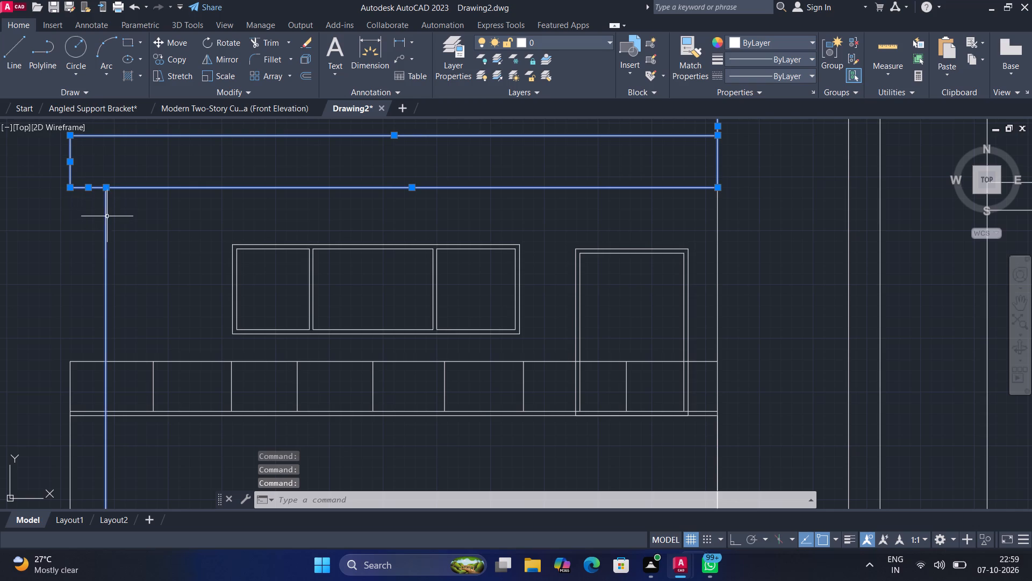
Add the balcony railing's top line, left edge and the two closely spaced bottom lines to the selection.
{"action": "left_click", "coordinate": [84, 361]}
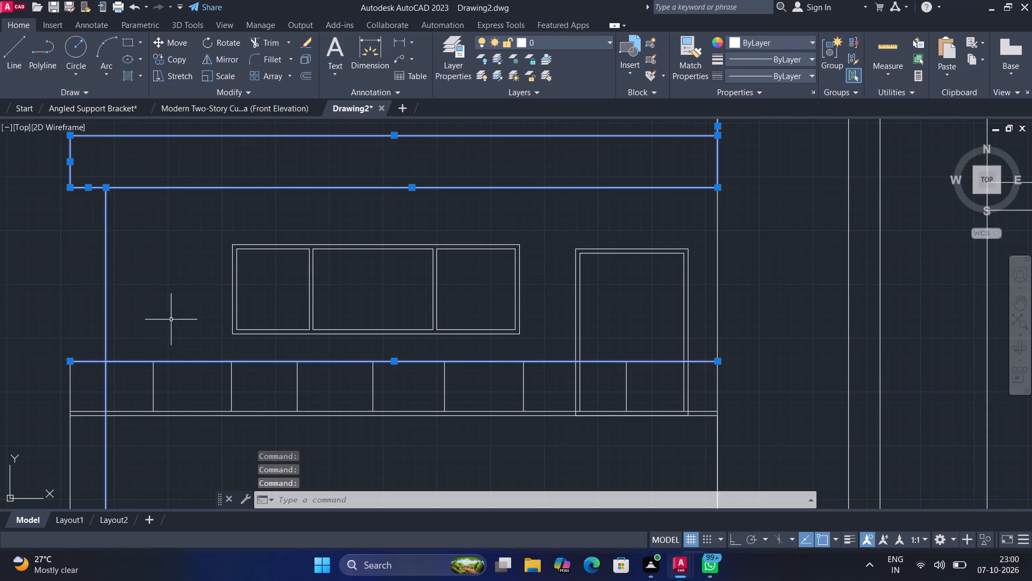
{"action": "middle_click_drag", "start_coordinate": [178, 317], "coordinate": [185, 259]}
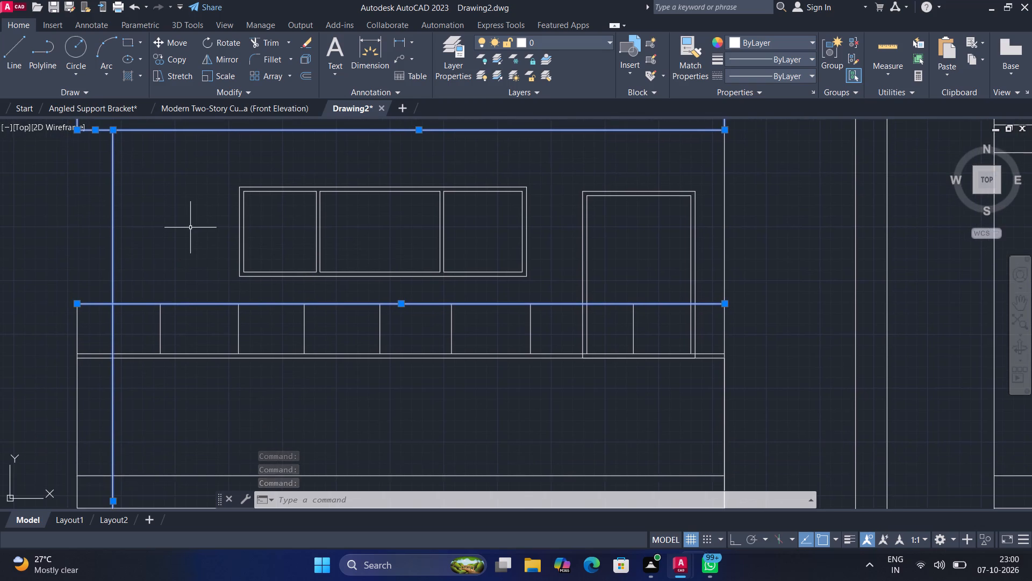
{"action": "scroll", "coordinate": [190, 228], "scroll_direction": "down", "scroll_amount": 1}
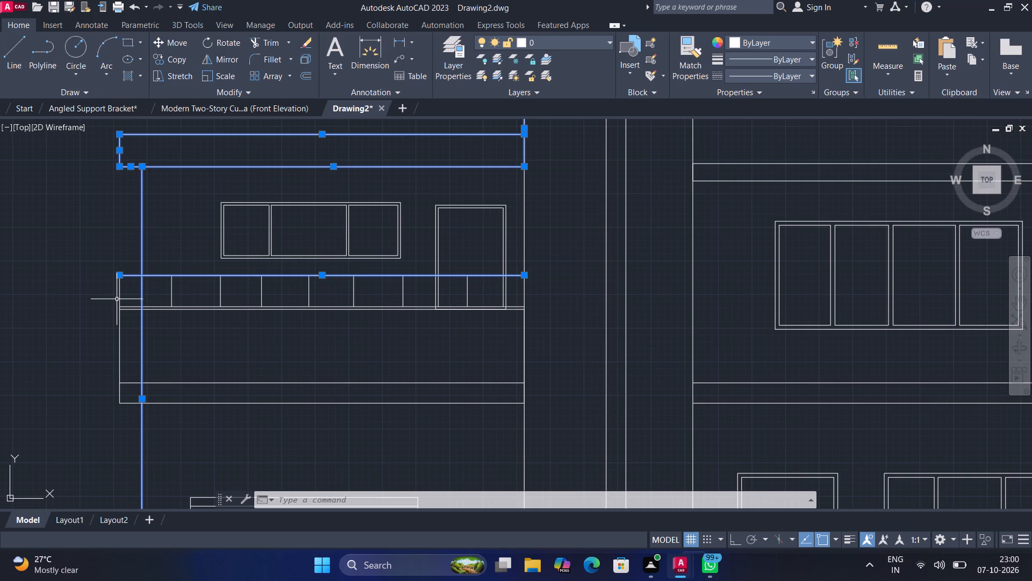
{"action": "left_click", "coordinate": [119, 297]}
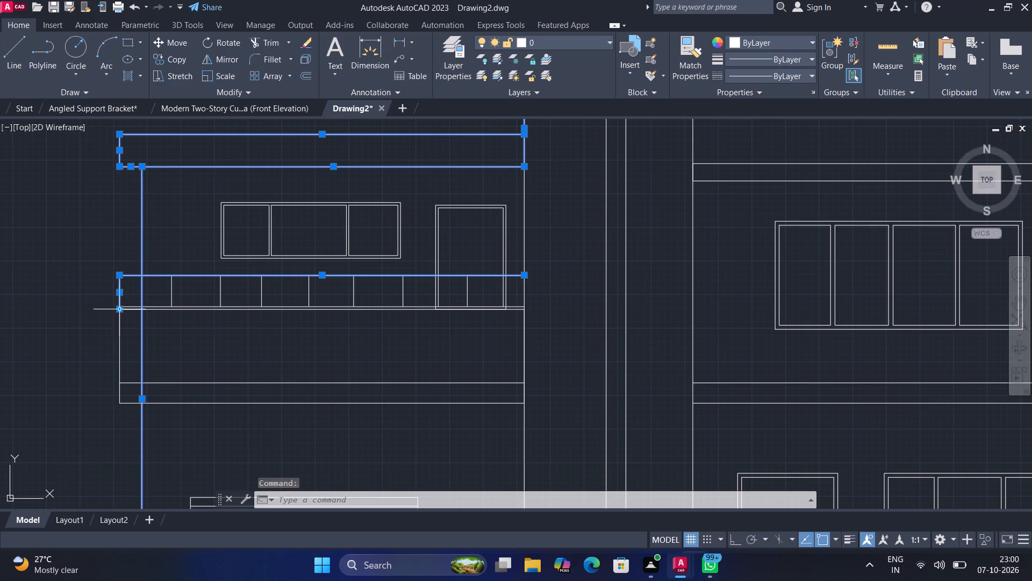
{"action": "scroll", "coordinate": [138, 321], "scroll_direction": "up", "scroll_amount": 3}
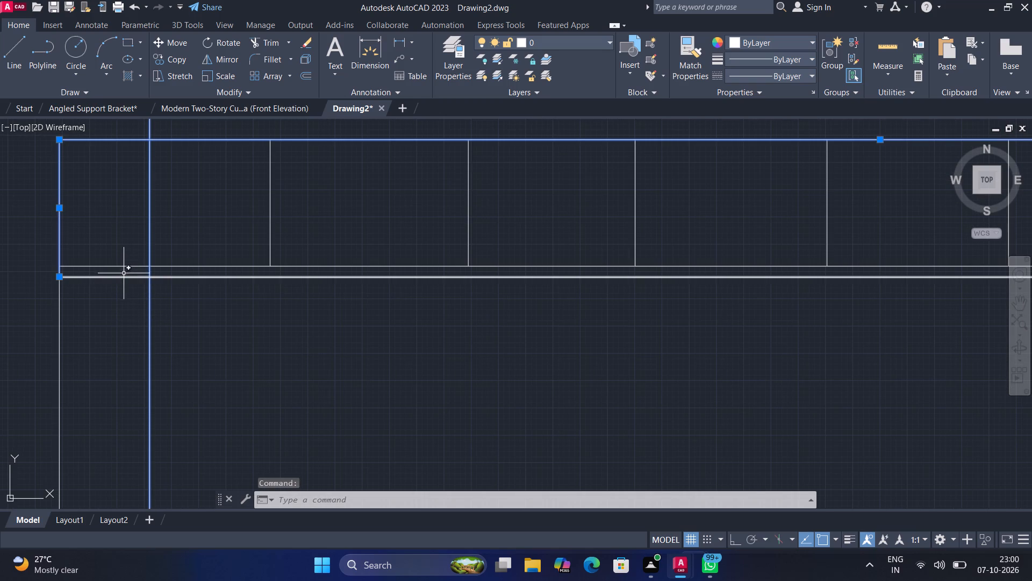
{"action": "left_click", "coordinate": [123, 267]}
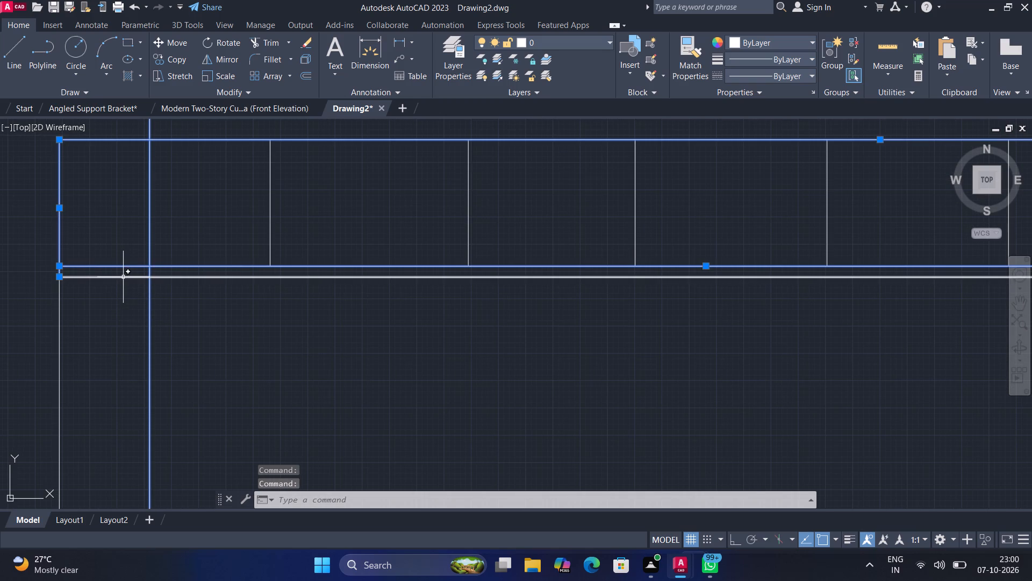
{"action": "left_click", "coordinate": [123, 277]}
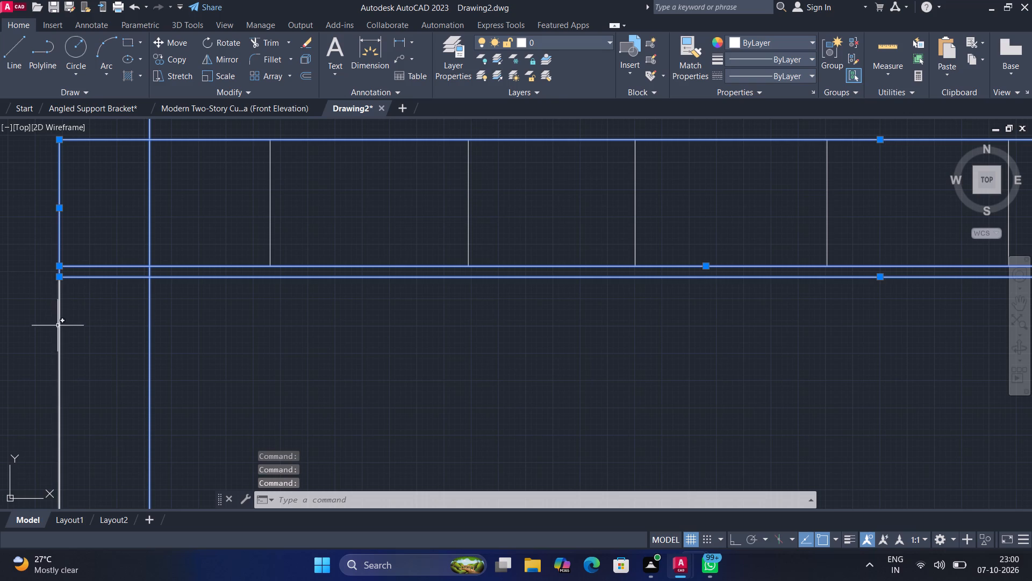
Add the balcony front's left and right edges and both horizontal lines of the slab band beneath it to the selection.
{"action": "left_click", "coordinate": [58, 325]}
{"action": "scroll", "coordinate": [80, 320], "scroll_direction": "down", "scroll_amount": 2}
{"action": "middle_click_drag", "start_coordinate": [168, 350], "coordinate": [200, 238]}
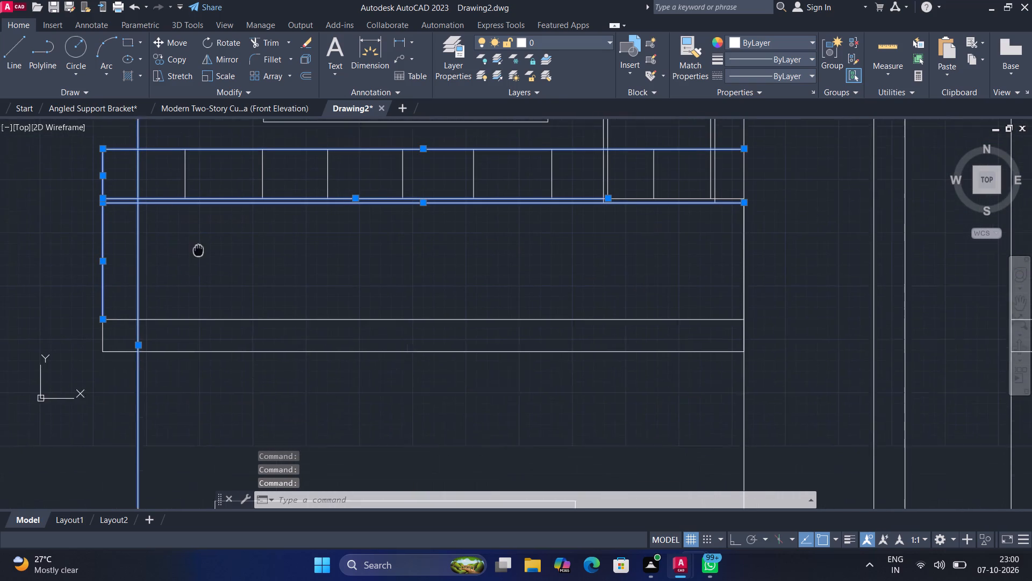
{"action": "middle_click_drag", "start_coordinate": [200, 238], "coordinate": [202, 233]}
{"action": "left_click", "coordinate": [106, 325]}
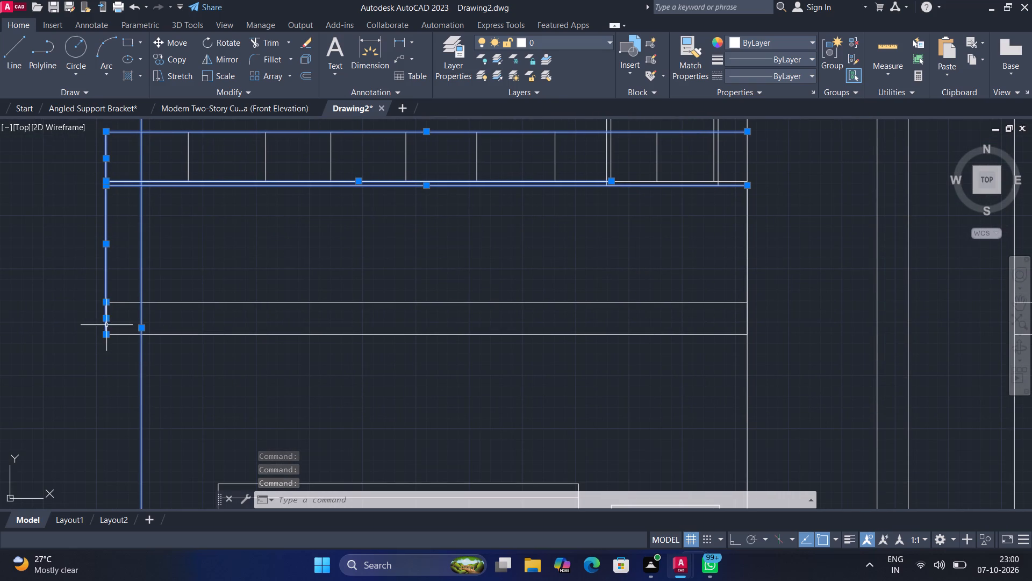
{"action": "left_click", "coordinate": [120, 336]}
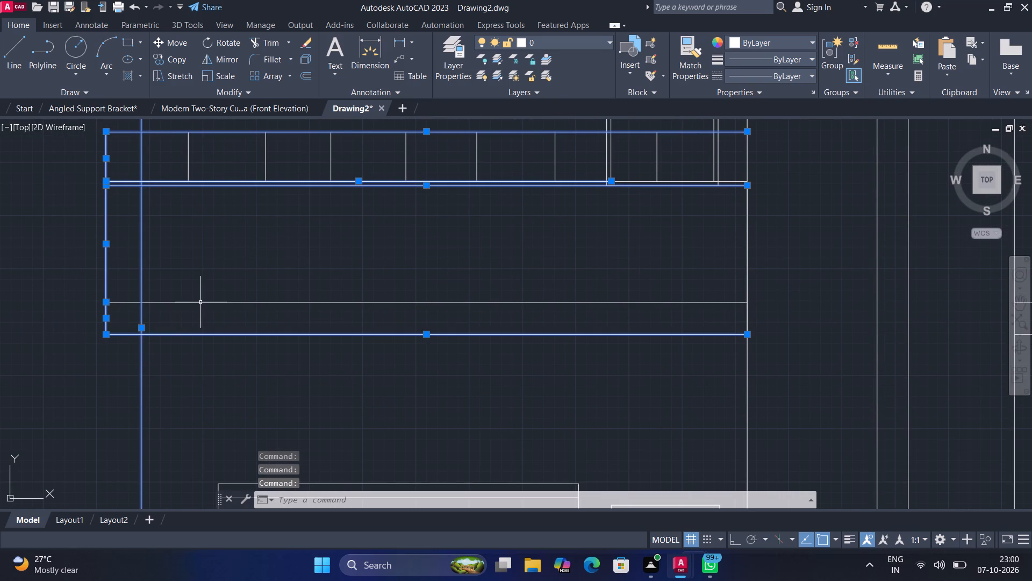
{"action": "left_click", "coordinate": [200, 302]}
{"action": "scroll", "coordinate": [311, 290], "scroll_direction": "down", "scroll_amount": 1}
{"action": "scroll", "coordinate": [608, 255], "scroll_direction": "up", "scroll_amount": 1}
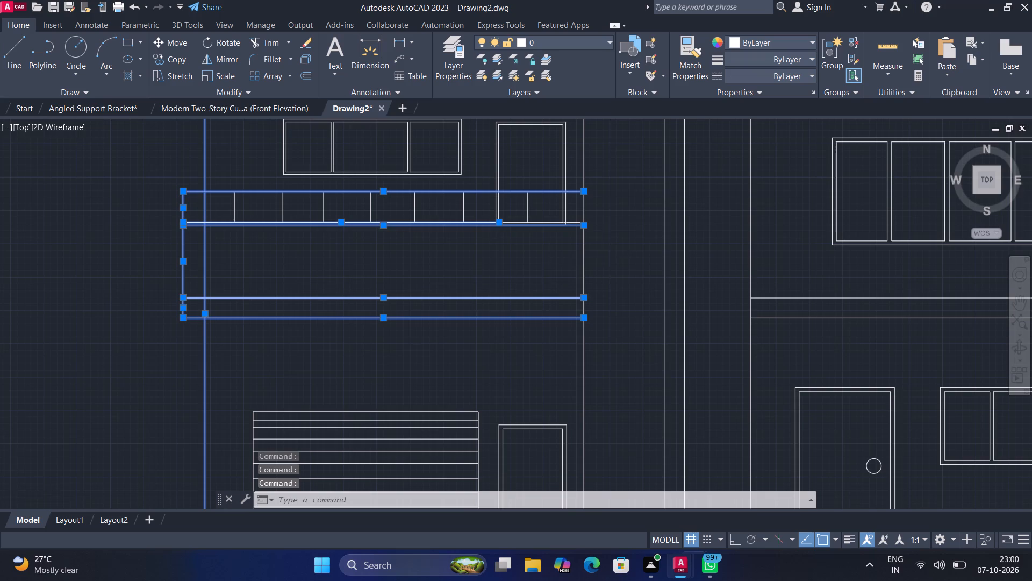
{"action": "left_click", "coordinate": [568, 253]}
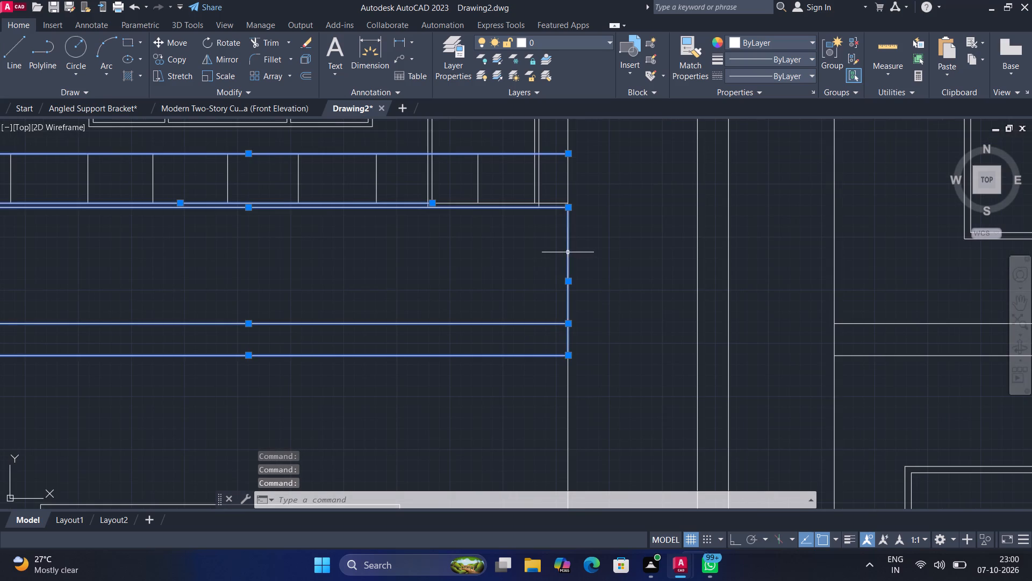
Add the two central towers' top edges and vertical sides, plus the short line connecting them, to the selection.
{"action": "scroll", "coordinate": [580, 235], "scroll_direction": "down", "scroll_amount": 1}
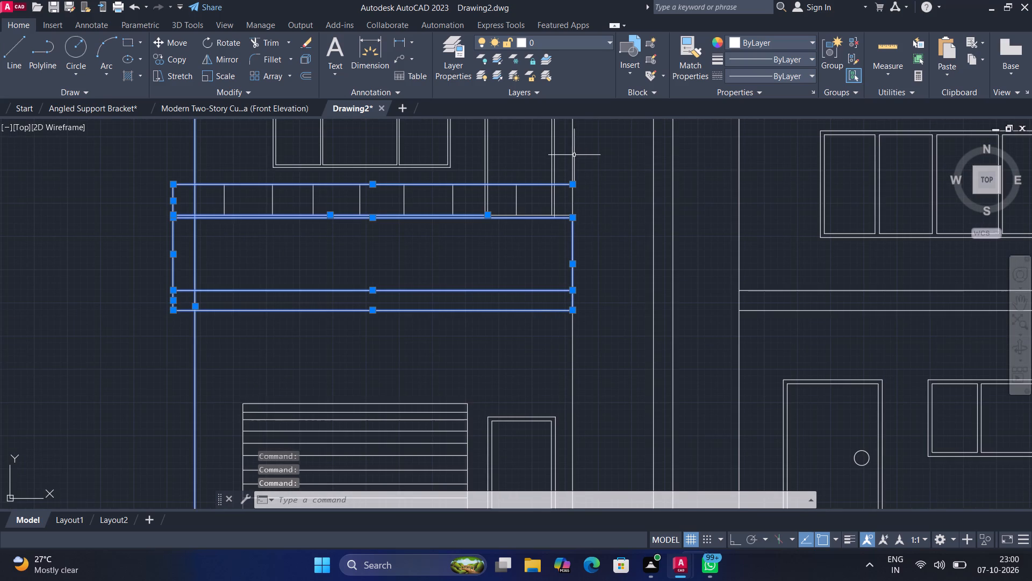
{"action": "left_click", "coordinate": [572, 152]}
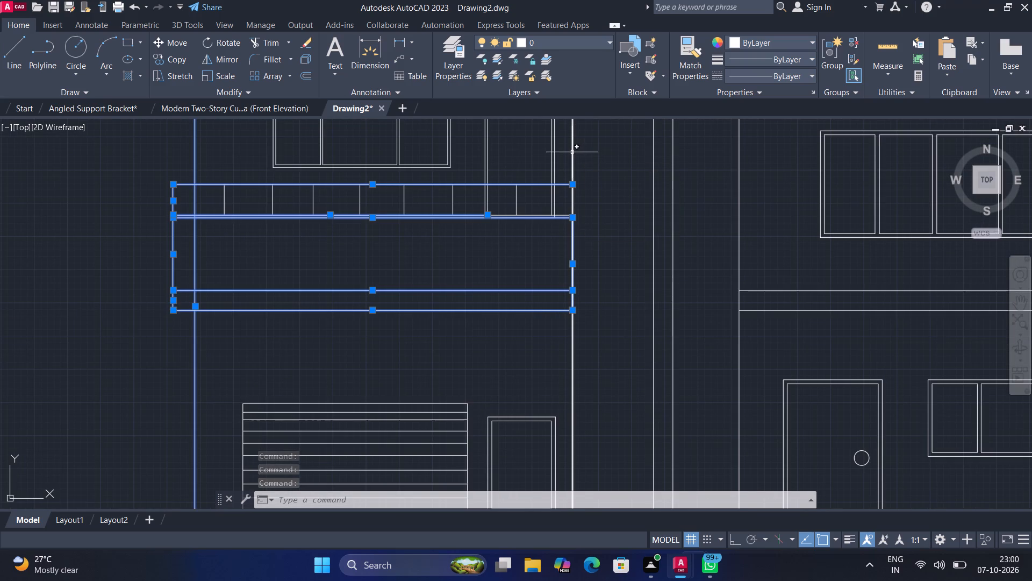
{"action": "middle_click_drag", "start_coordinate": [572, 155], "coordinate": [570, 270]}
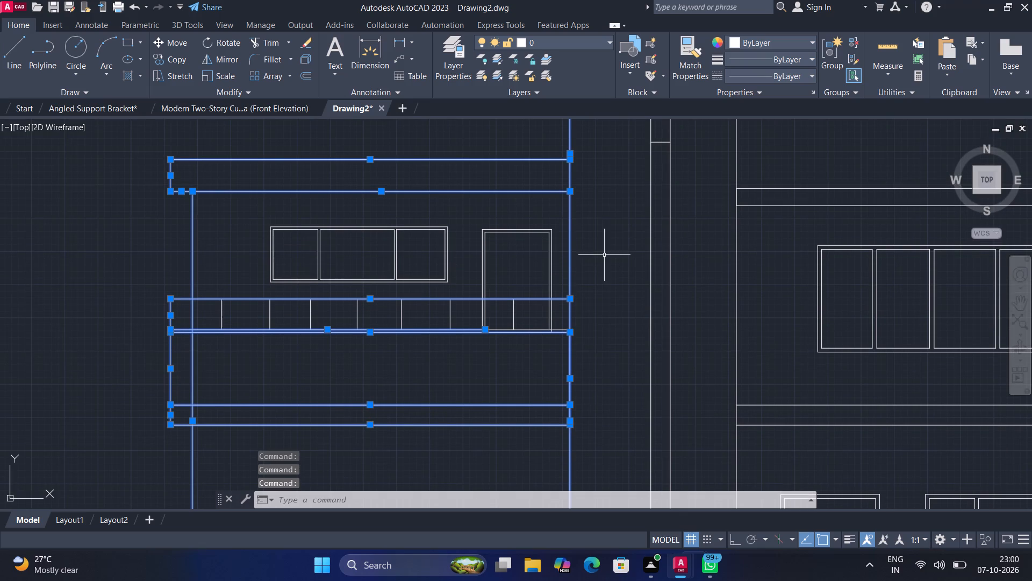
{"action": "scroll", "coordinate": [607, 253], "scroll_direction": "down", "scroll_amount": 1}
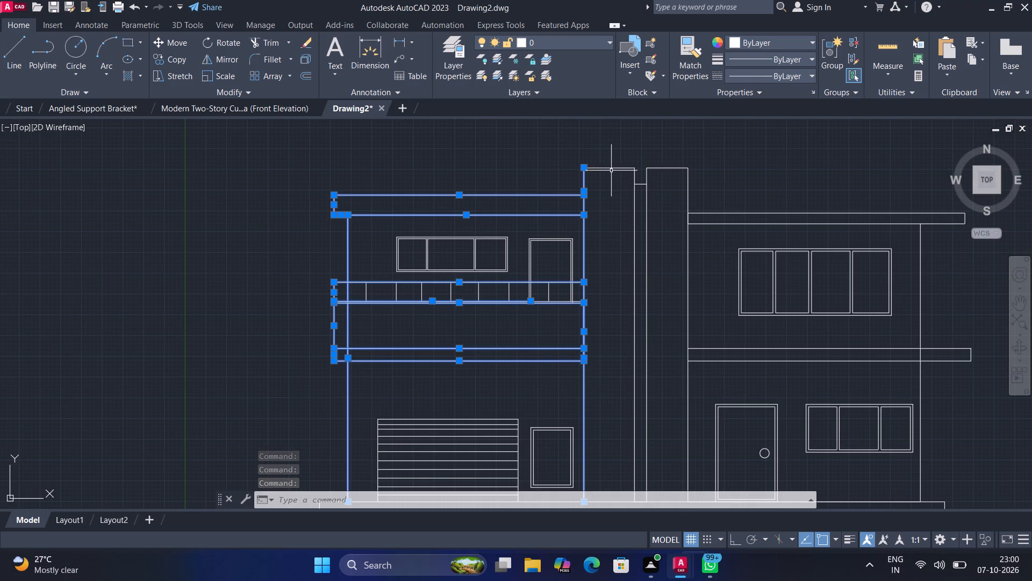
{"action": "left_click", "coordinate": [611, 169]}
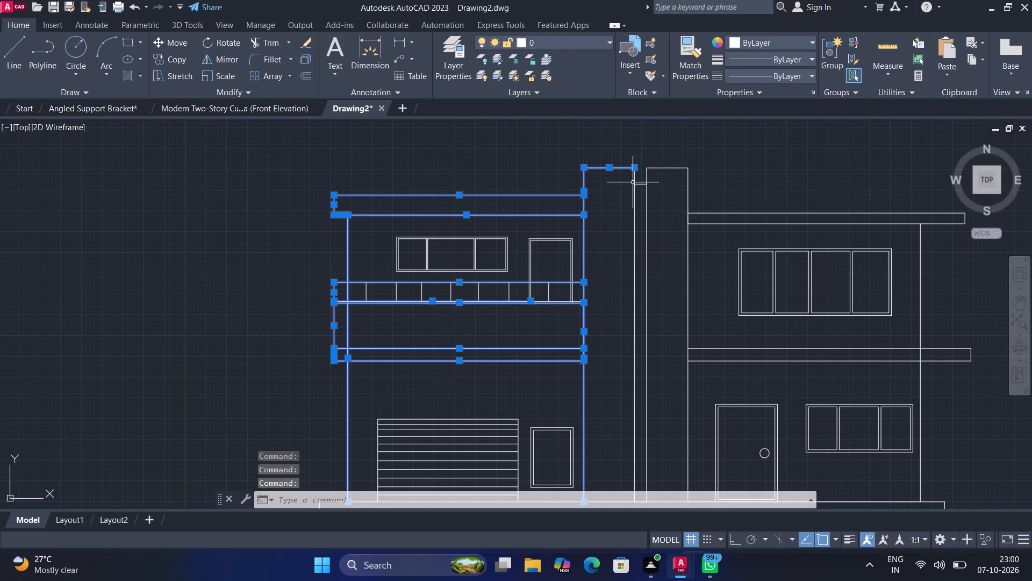
{"action": "left_click", "coordinate": [634, 179]}
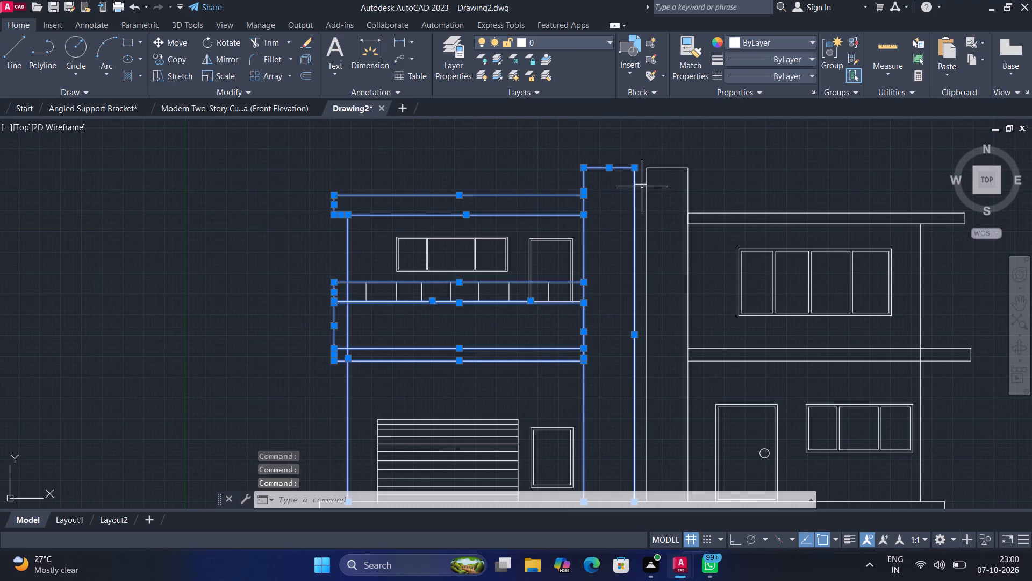
{"action": "left_click", "coordinate": [642, 185]}
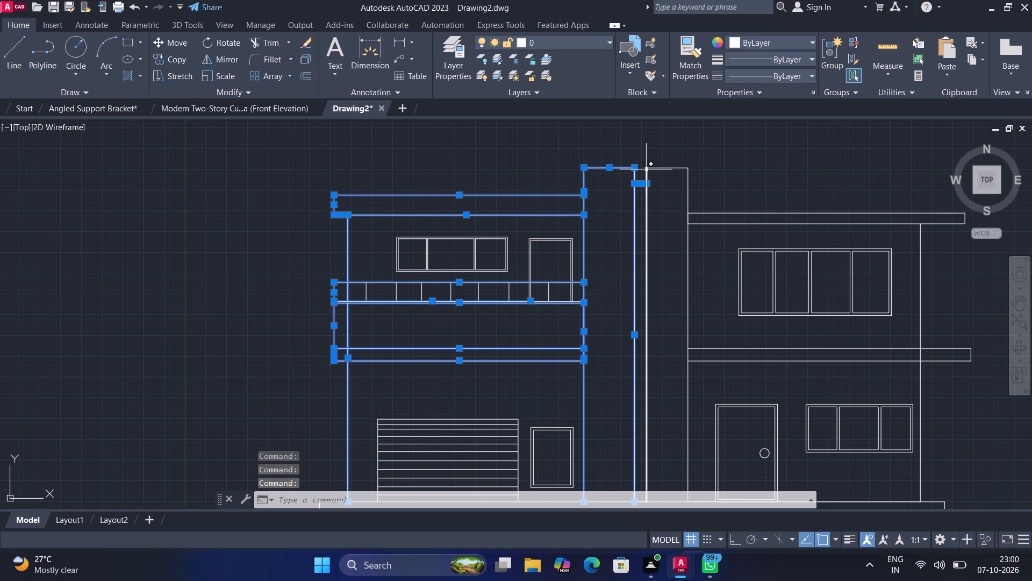
{"action": "left_click", "coordinate": [646, 169]}
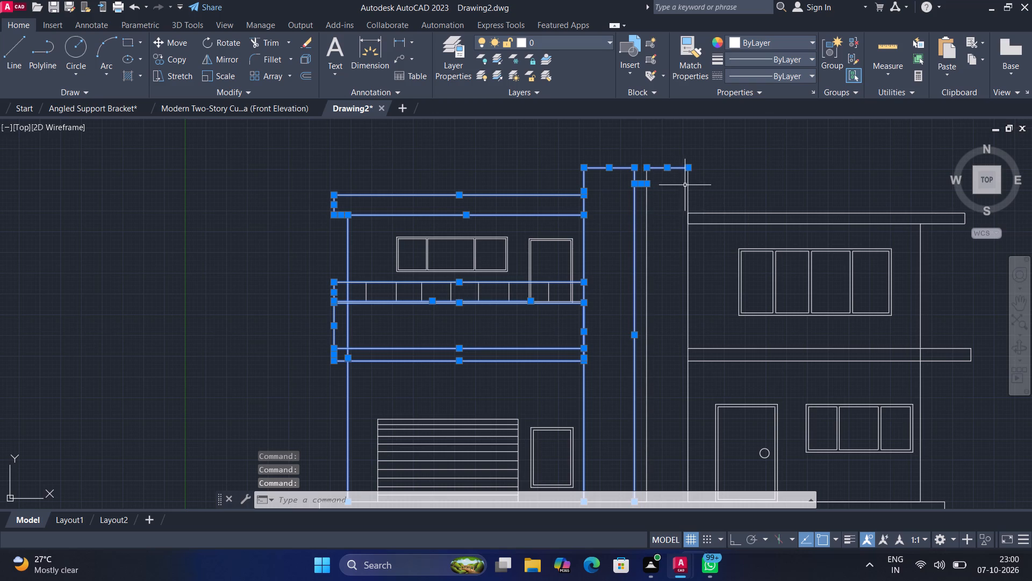
{"action": "left_click", "coordinate": [687, 185]}
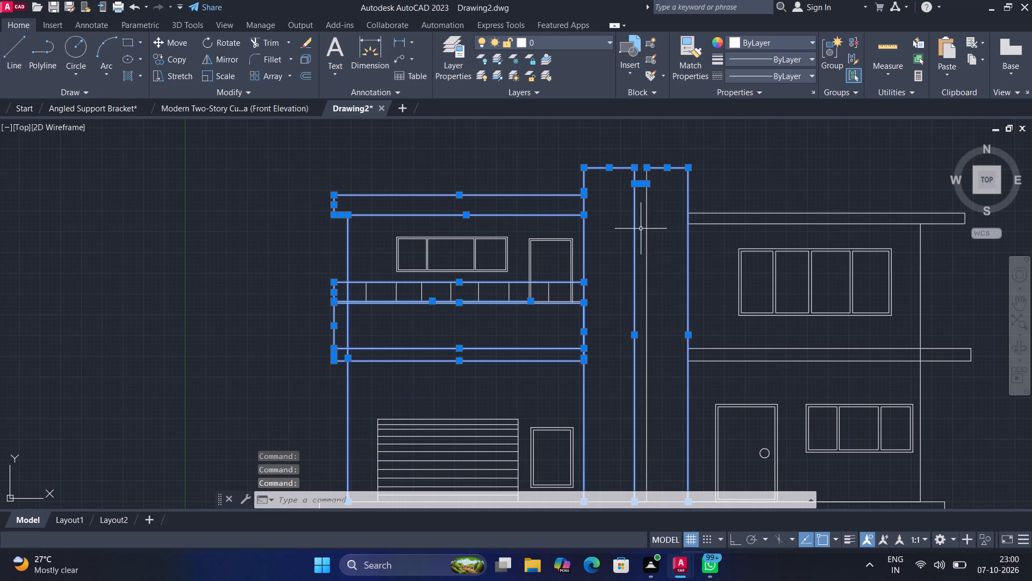
{"action": "left_click", "coordinate": [647, 229]}
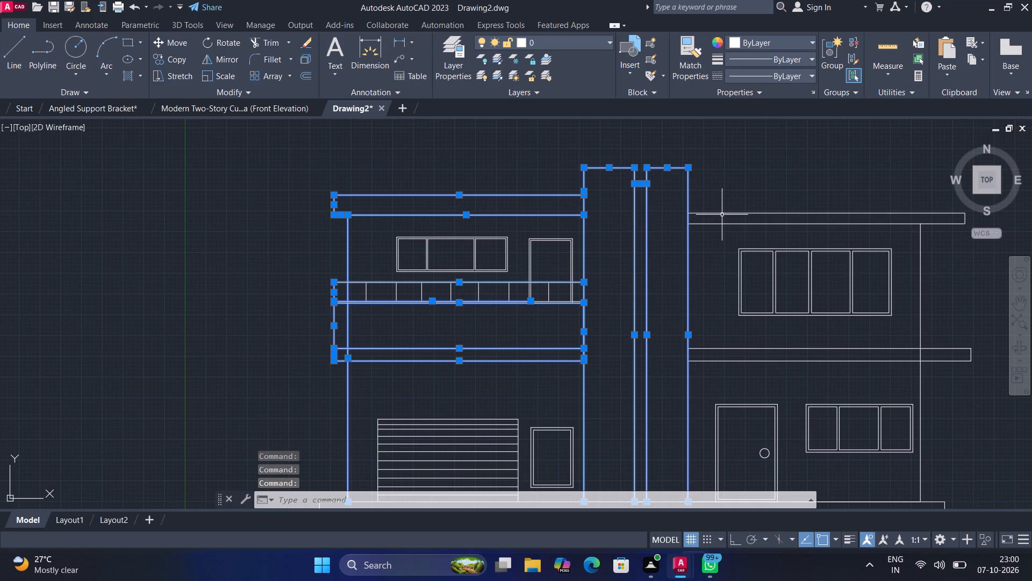
Add the right wing's roof slab lines, mid-level slab lines and outer wall line to the selection.
{"action": "left_click", "coordinate": [722, 215]}
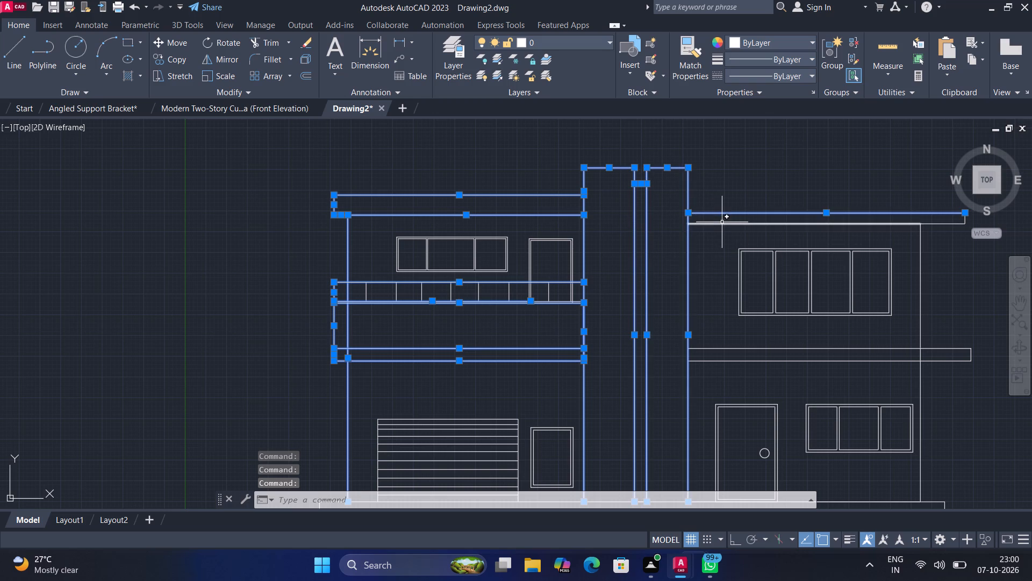
{"action": "left_click", "coordinate": [722, 223]}
{"action": "middle_click_drag", "start_coordinate": [661, 297], "coordinate": [622, 140]}
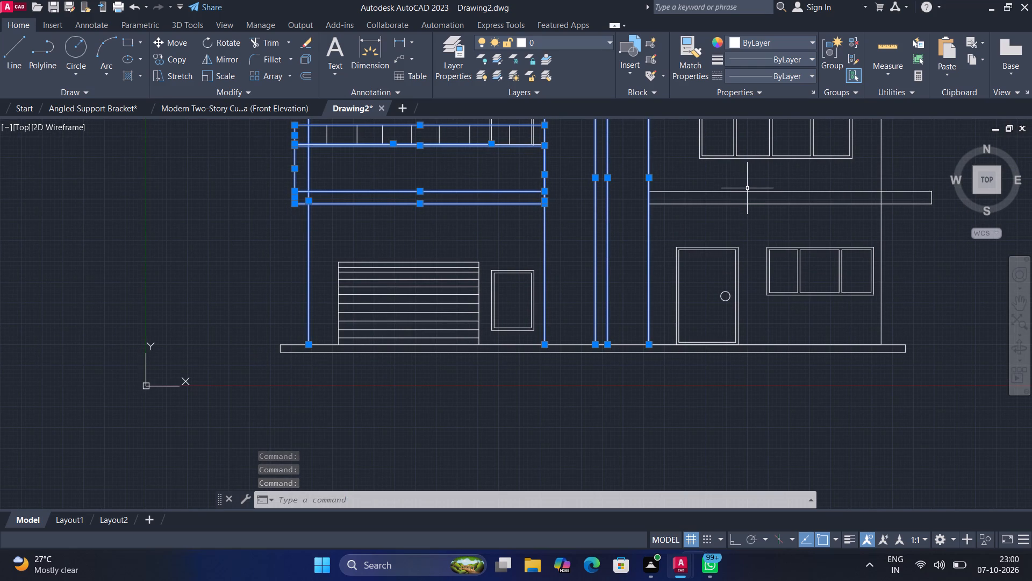
{"action": "left_click", "coordinate": [748, 189]}
{"action": "left_click", "coordinate": [751, 203]}
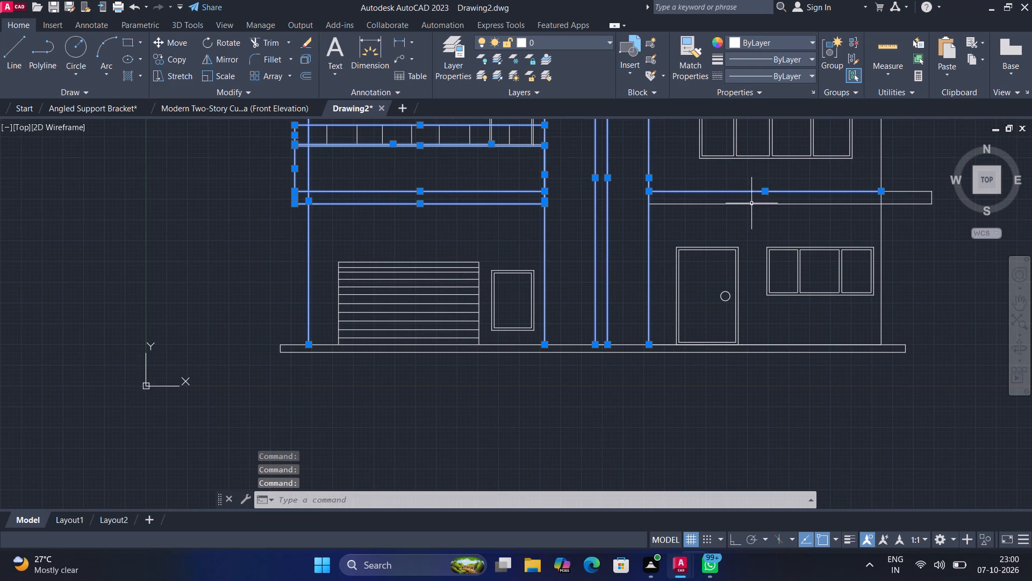
{"action": "left_click", "coordinate": [883, 224]}
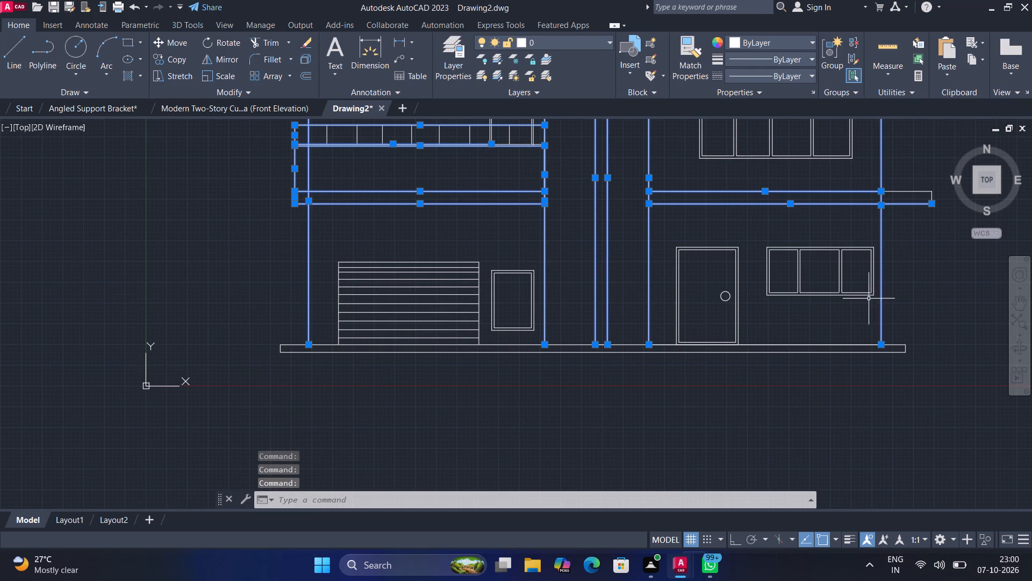
Add the ground slab's top and bottom lines, its left end edge and the right wing's base line to the selection.
{"action": "left_click", "coordinate": [809, 343]}
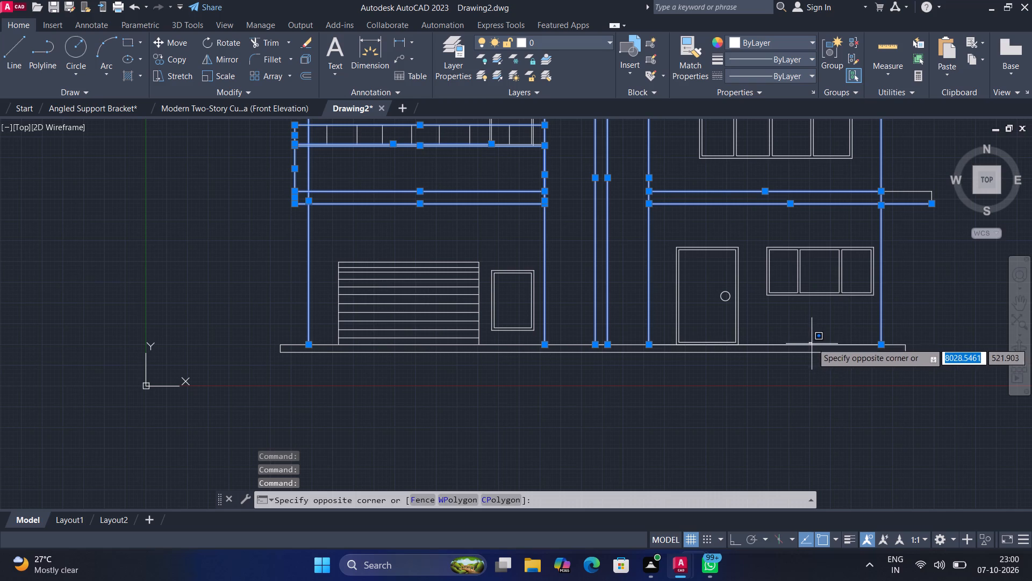
{"action": "left_click", "coordinate": [812, 345]}
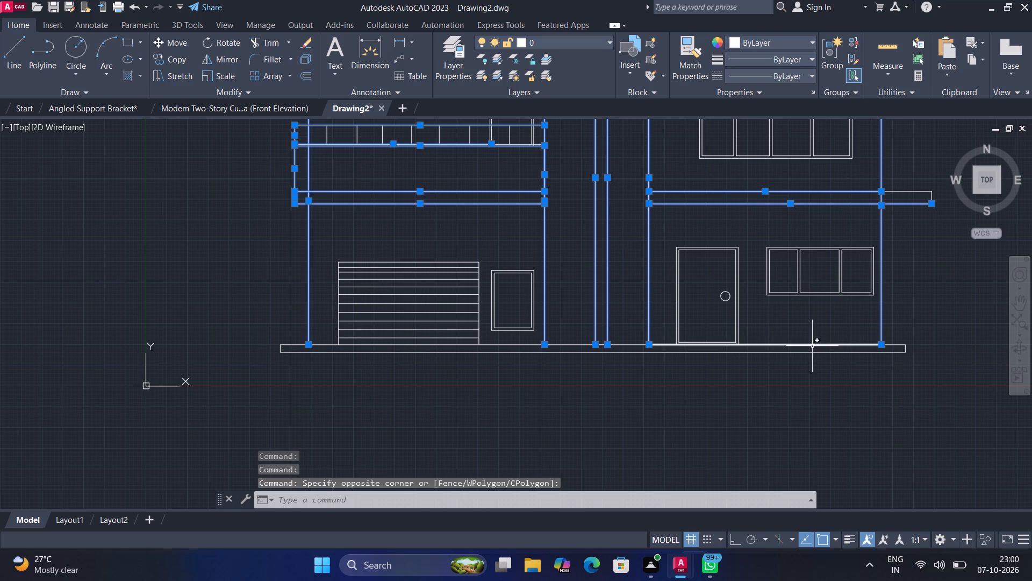
{"action": "left_click", "coordinate": [812, 346]}
{"action": "left_click", "coordinate": [815, 352]}
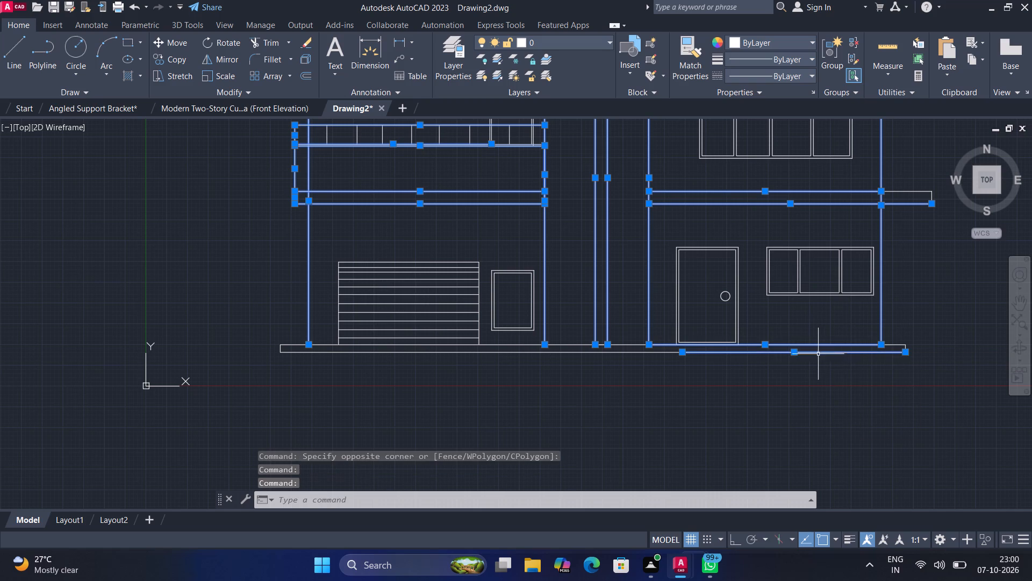
{"action": "left_click", "coordinate": [903, 344]}
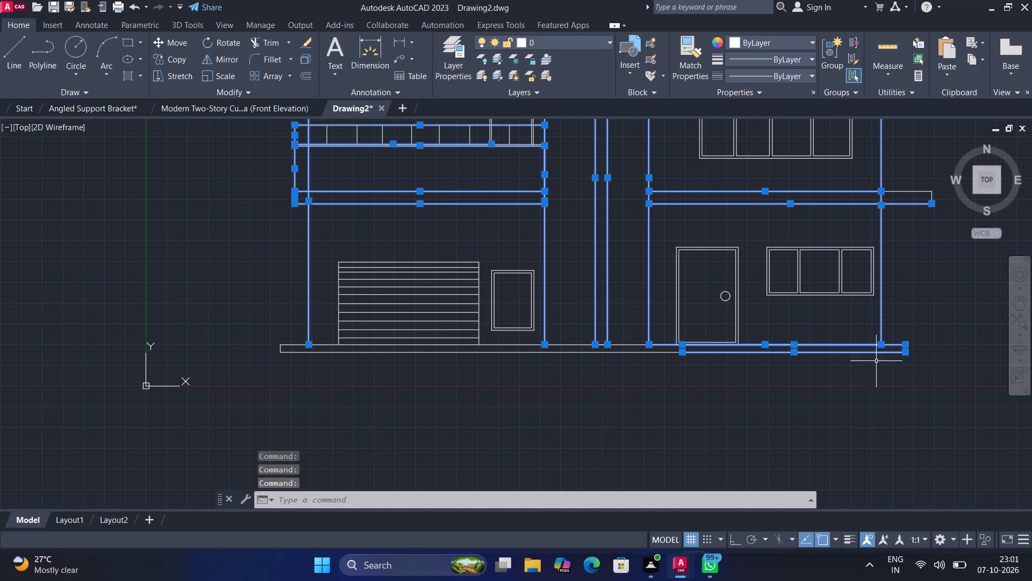
{"action": "left_click", "coordinate": [530, 352]}
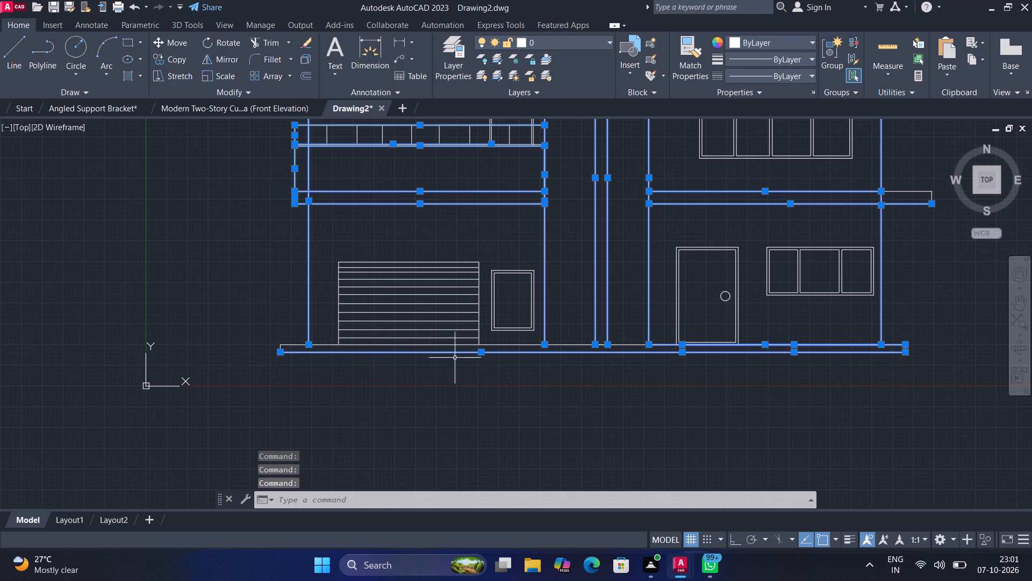
{"action": "left_click", "coordinate": [295, 345]}
{"action": "left_click", "coordinate": [329, 346]}
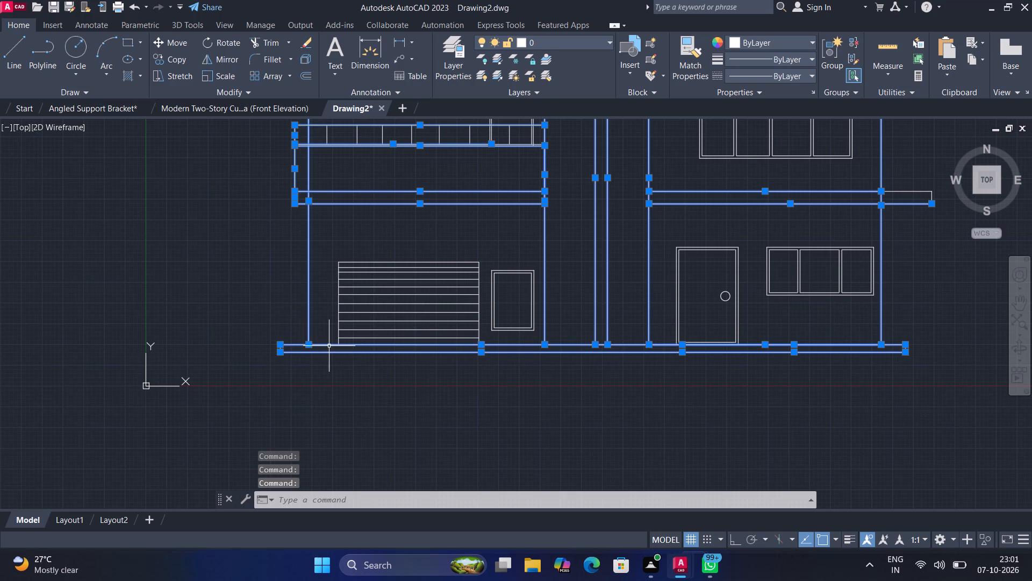
{"action": "scroll", "coordinate": [300, 359], "scroll_direction": "up", "scroll_amount": 3}
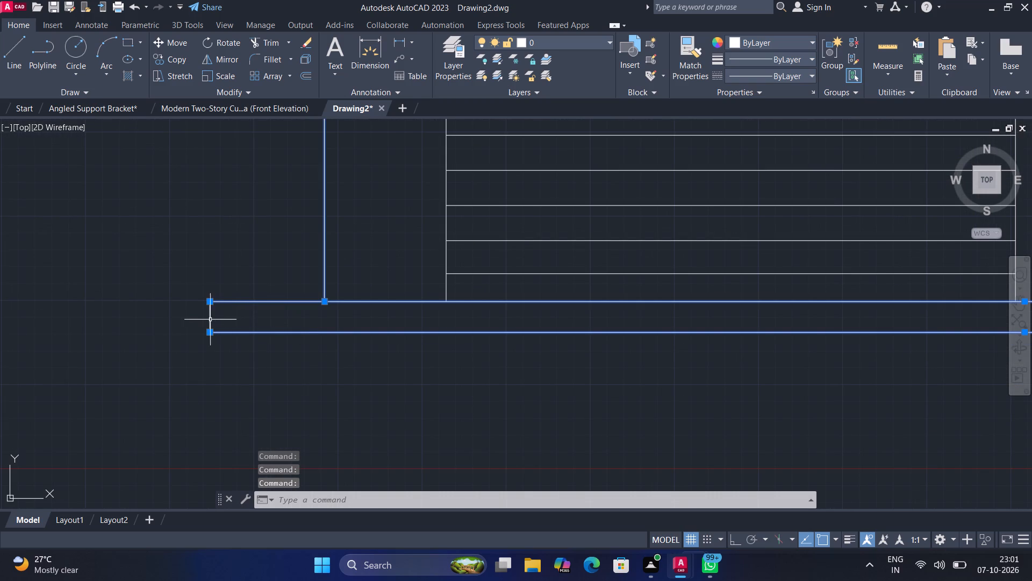
{"action": "left_click", "coordinate": [210, 317]}
Set the selected outlines' lineweight to 0.30 mm, turn on lineweight display and clear the selection.
{"action": "scroll", "coordinate": [224, 314], "scroll_direction": "down", "scroll_amount": 3}
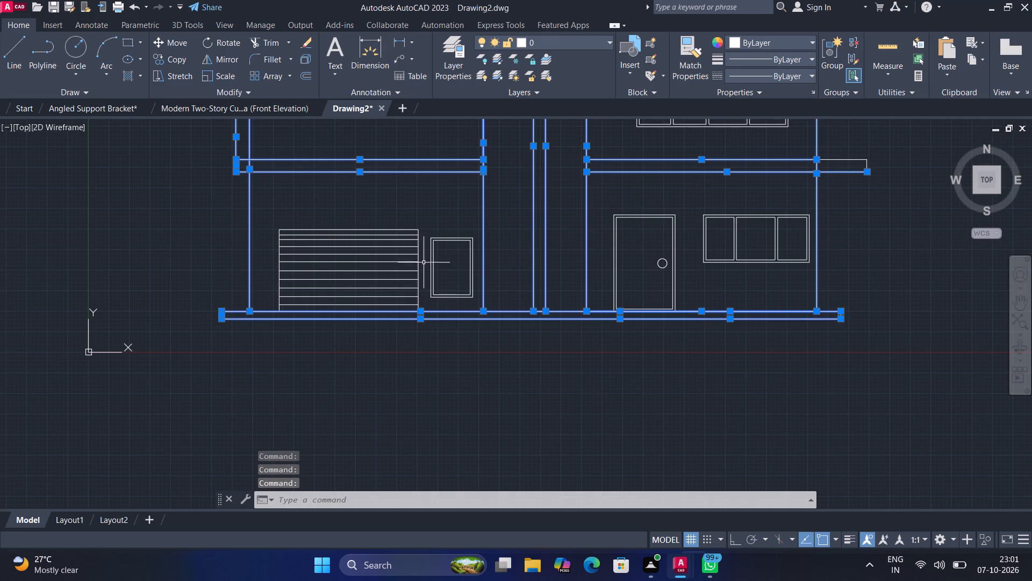
{"action": "scroll", "coordinate": [433, 219], "scroll_direction": "down", "scroll_amount": 2}
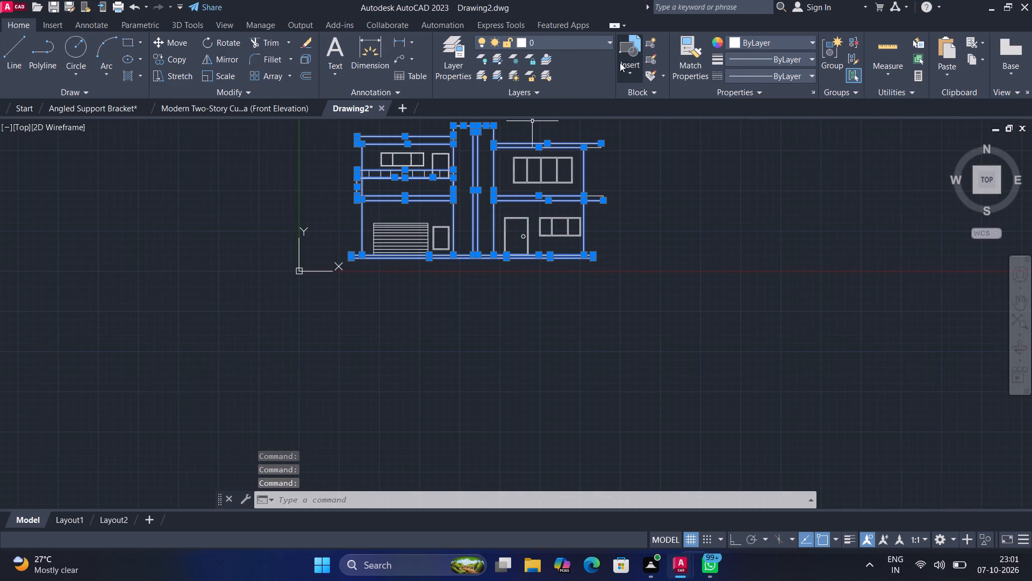
{"action": "left_click", "coordinate": [783, 61]}
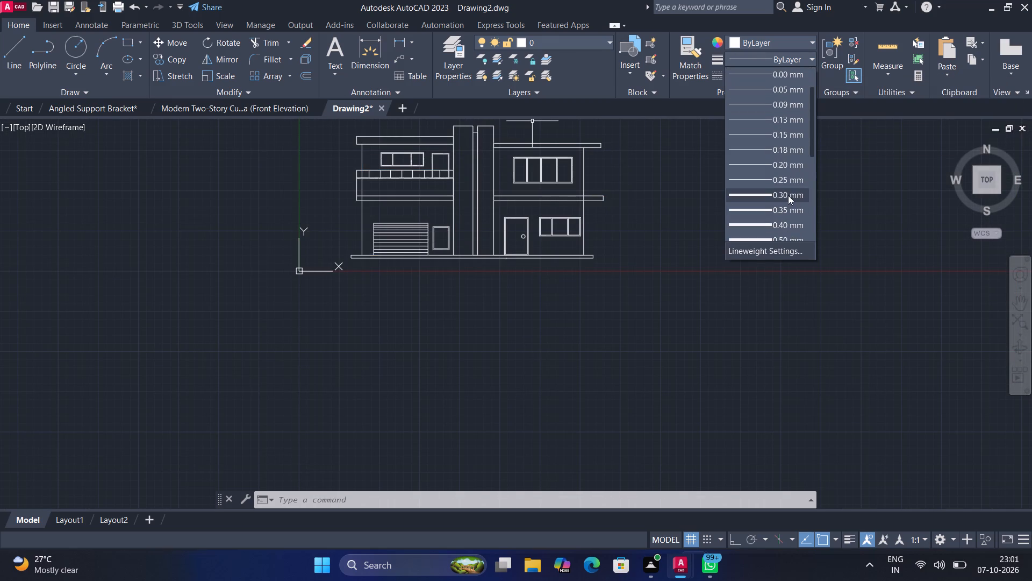
{"action": "left_click", "coordinate": [788, 195]}
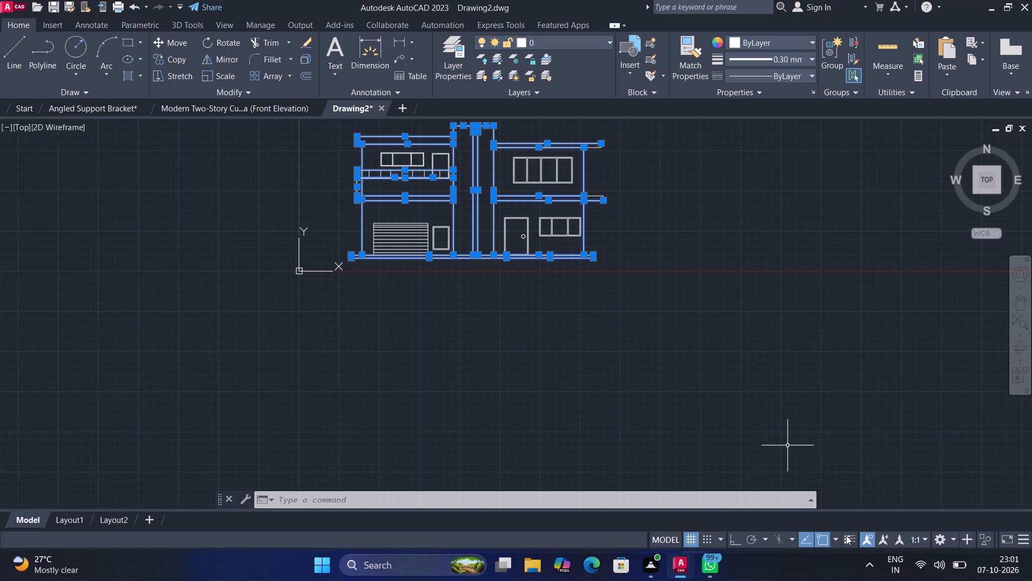
{"action": "left_click", "coordinate": [846, 536]}
{"action": "key", "text": "Escape"}
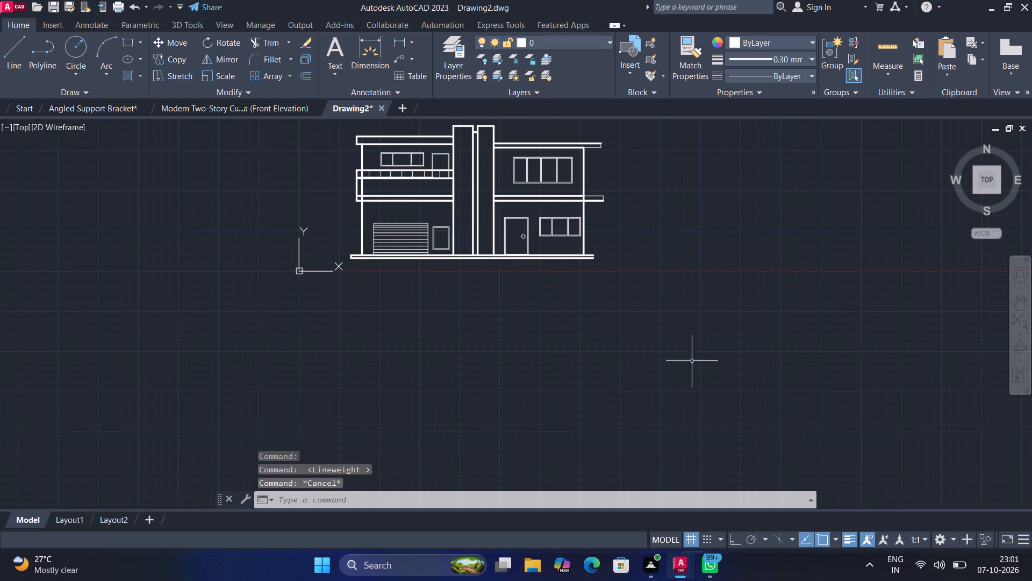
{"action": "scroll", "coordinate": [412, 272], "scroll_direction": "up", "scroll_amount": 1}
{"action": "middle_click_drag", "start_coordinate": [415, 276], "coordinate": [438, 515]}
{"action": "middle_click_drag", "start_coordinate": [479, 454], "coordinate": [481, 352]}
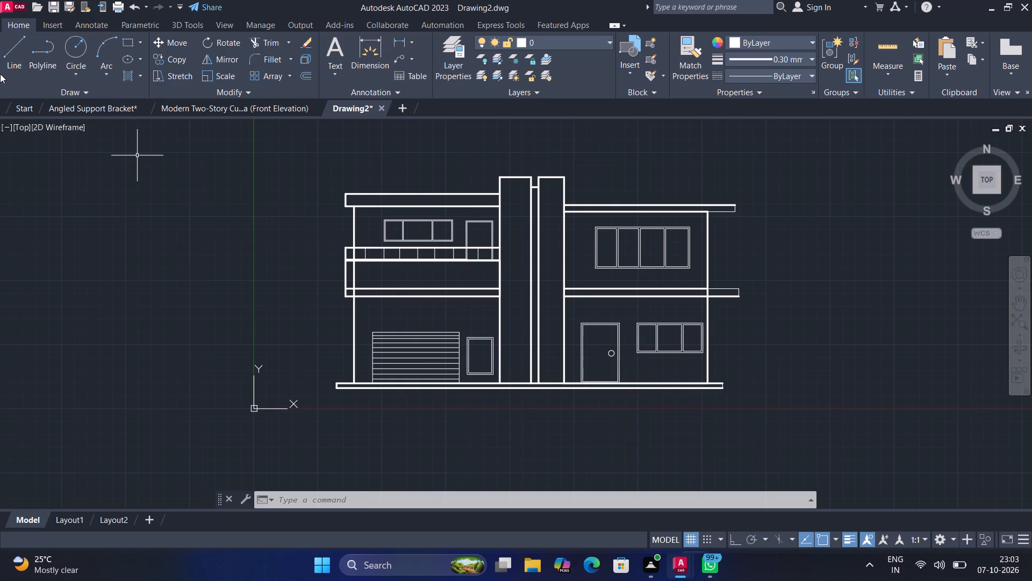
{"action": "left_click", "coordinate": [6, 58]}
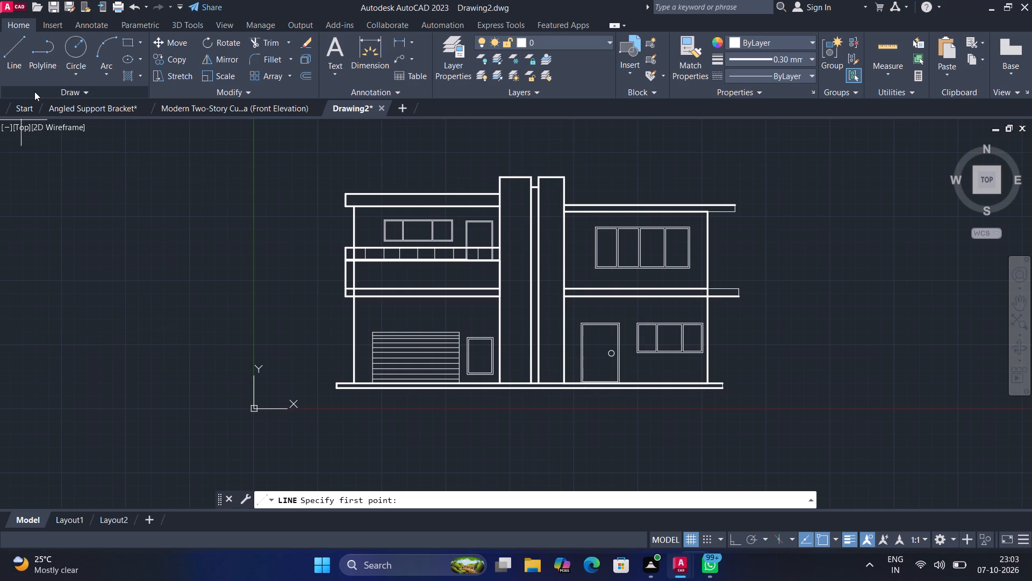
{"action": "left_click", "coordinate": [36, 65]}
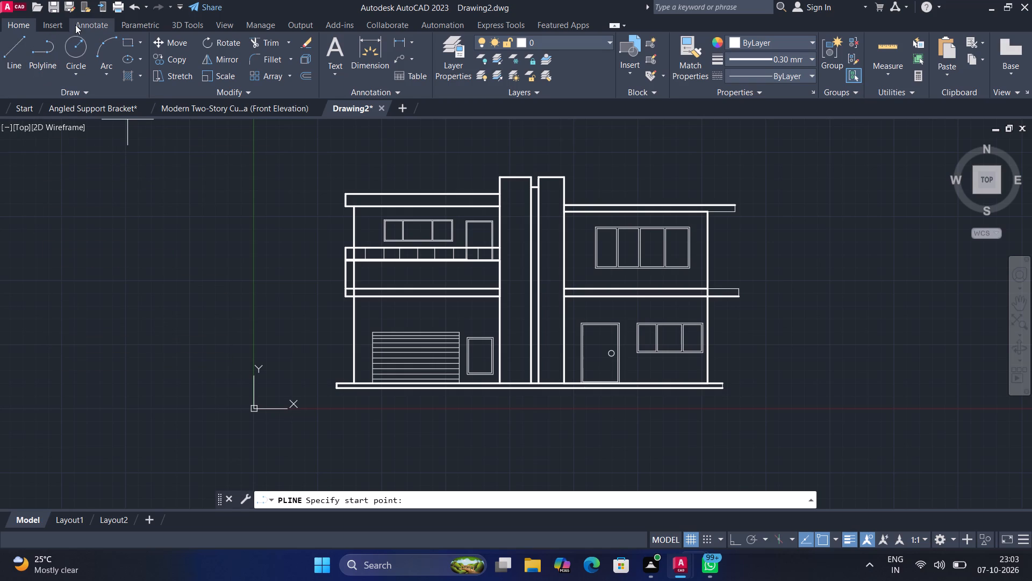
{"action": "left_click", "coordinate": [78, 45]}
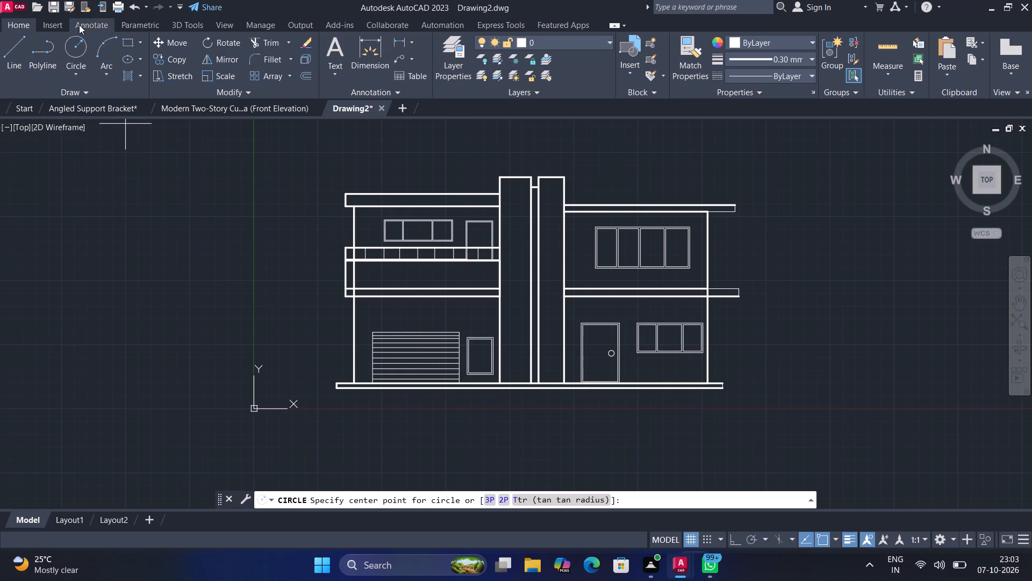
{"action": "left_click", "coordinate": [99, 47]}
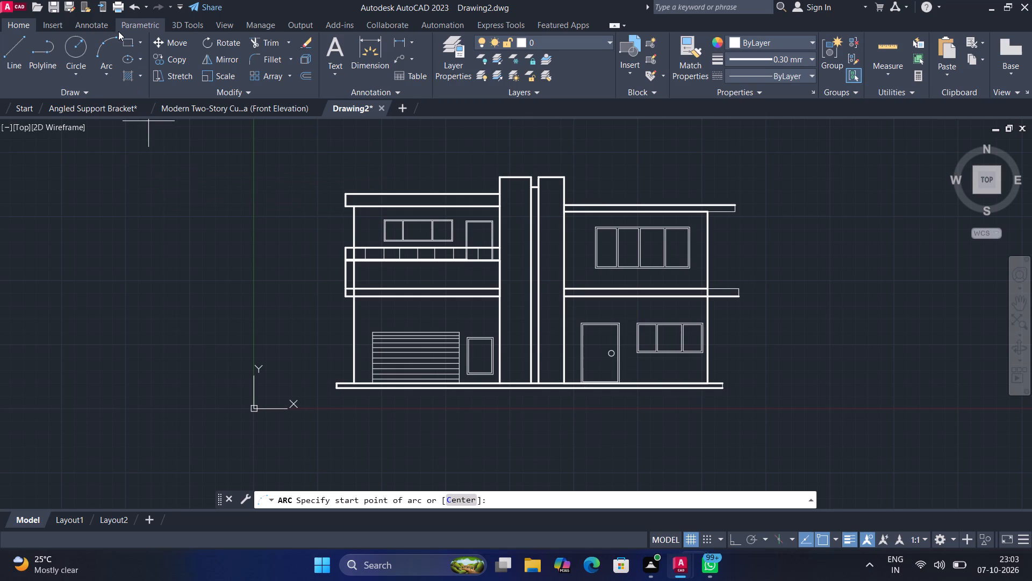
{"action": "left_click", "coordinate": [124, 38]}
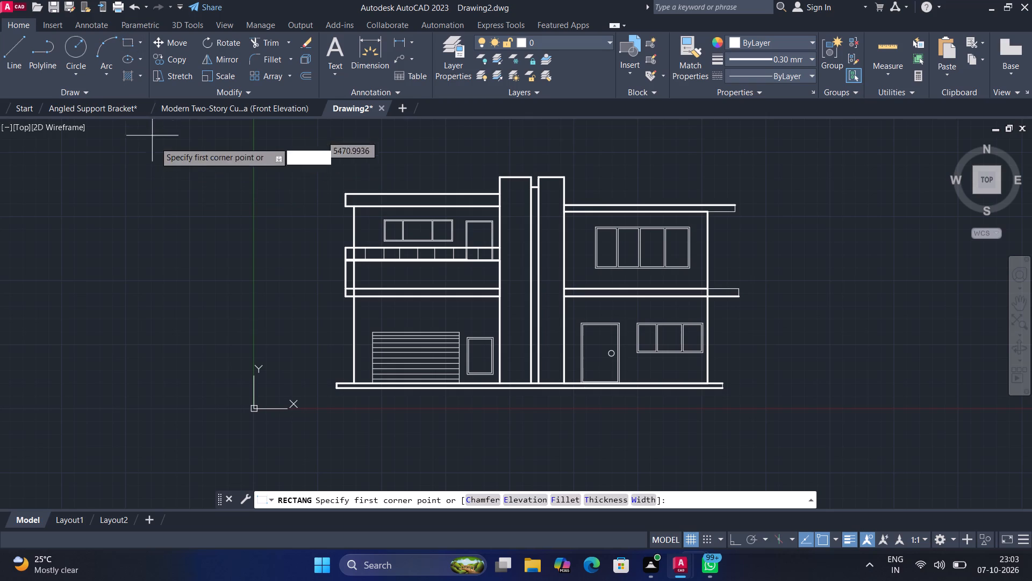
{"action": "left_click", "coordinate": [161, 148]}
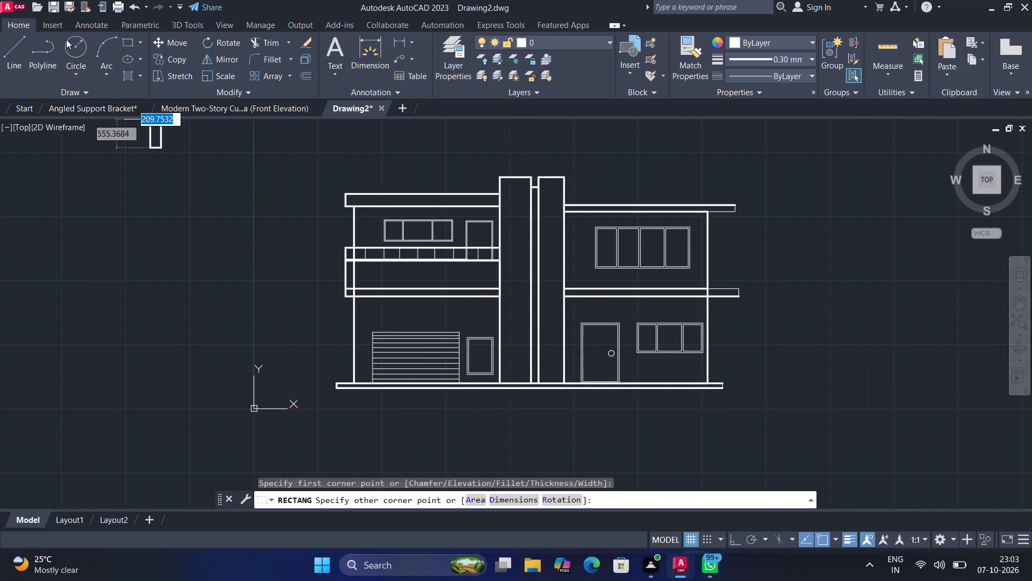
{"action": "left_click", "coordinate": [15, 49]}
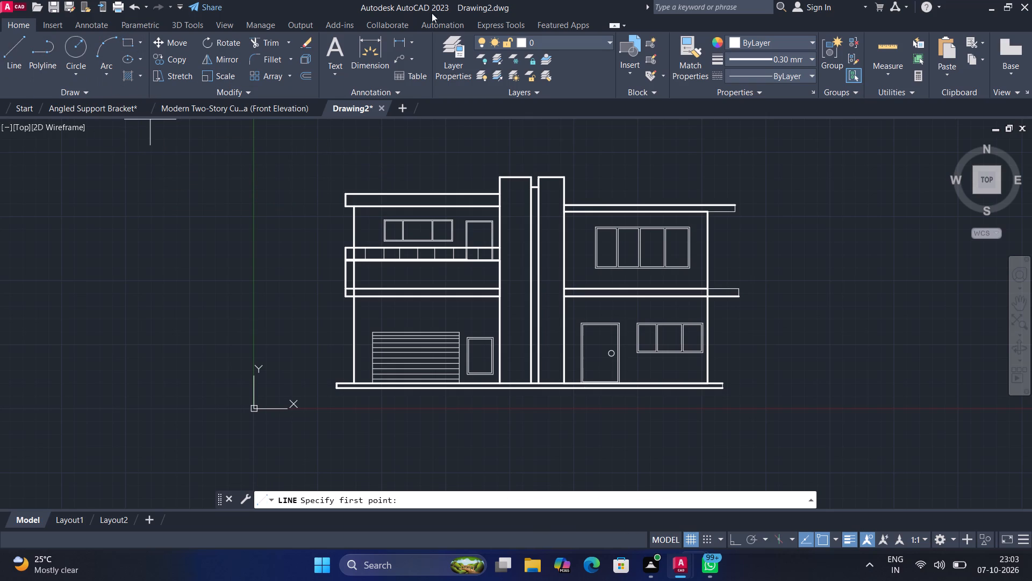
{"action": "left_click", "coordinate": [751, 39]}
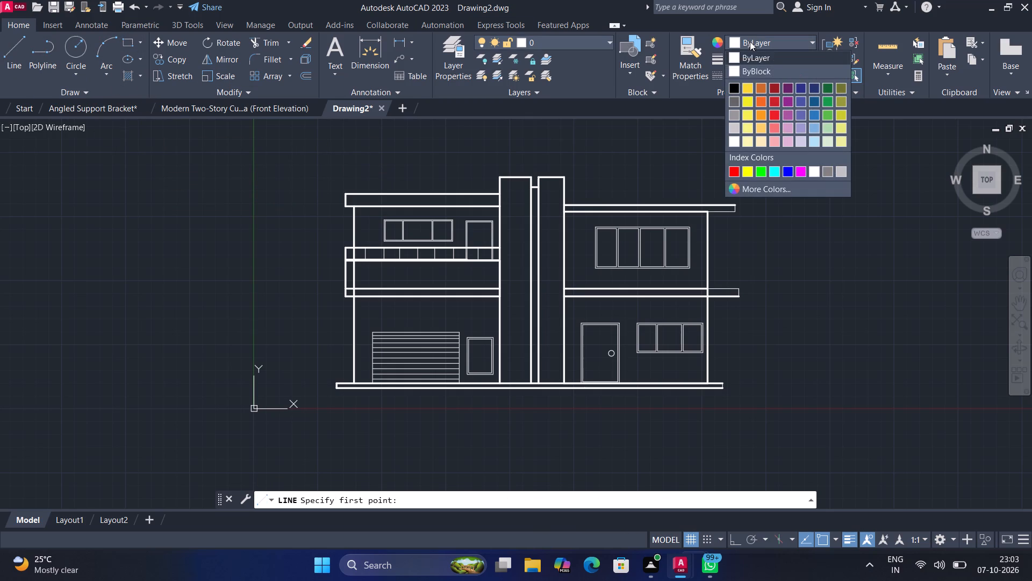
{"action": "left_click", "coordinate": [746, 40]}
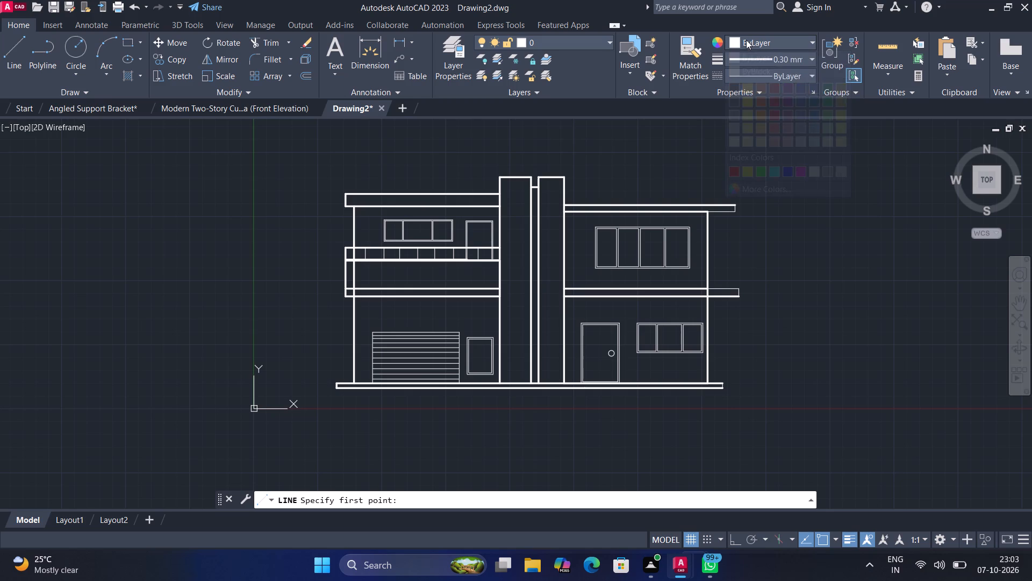
Set the current lineweight for new objects to ByLayer.
{"action": "left_click", "coordinate": [756, 59]}
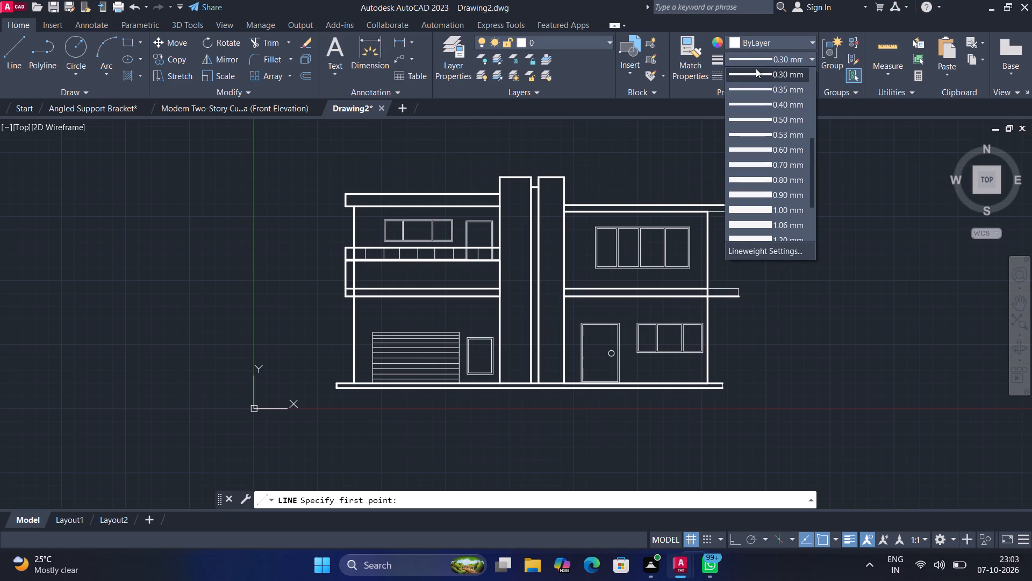
{"action": "scroll", "coordinate": [754, 63], "scroll_direction": "up", "scroll_amount": 8}
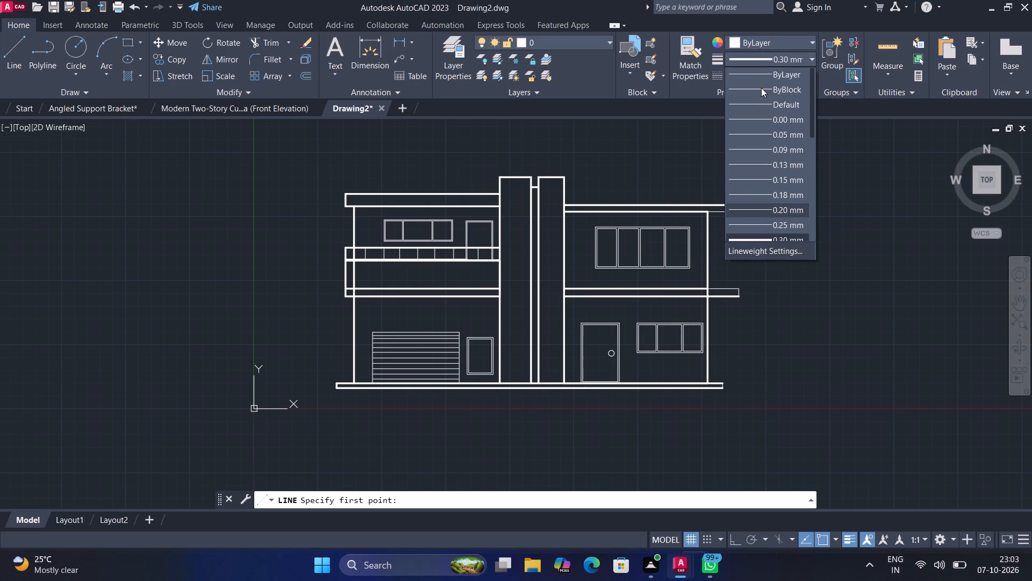
{"action": "scroll", "coordinate": [761, 88], "scroll_direction": "up", "scroll_amount": 3}
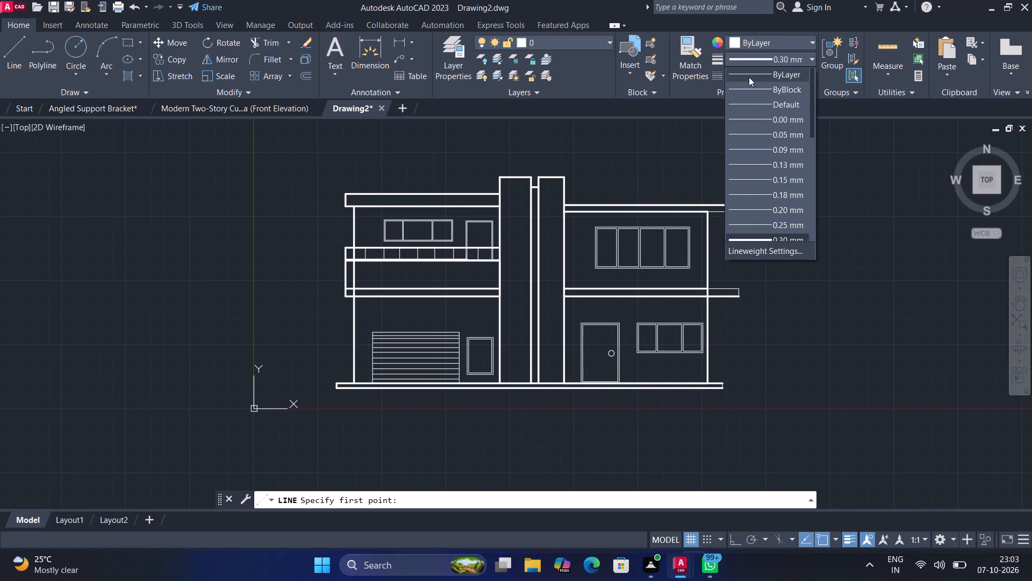
{"action": "left_click", "coordinate": [749, 77]}
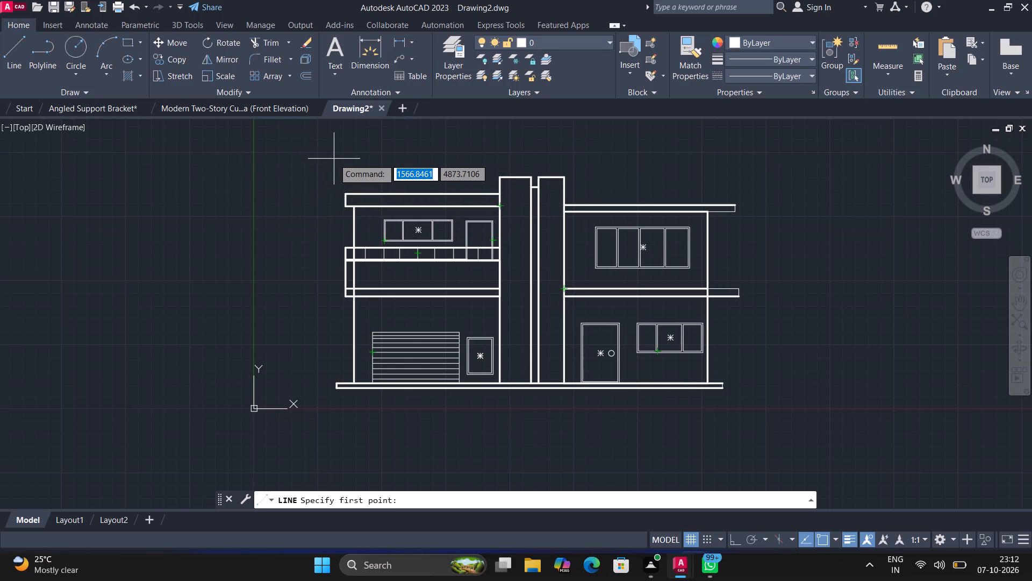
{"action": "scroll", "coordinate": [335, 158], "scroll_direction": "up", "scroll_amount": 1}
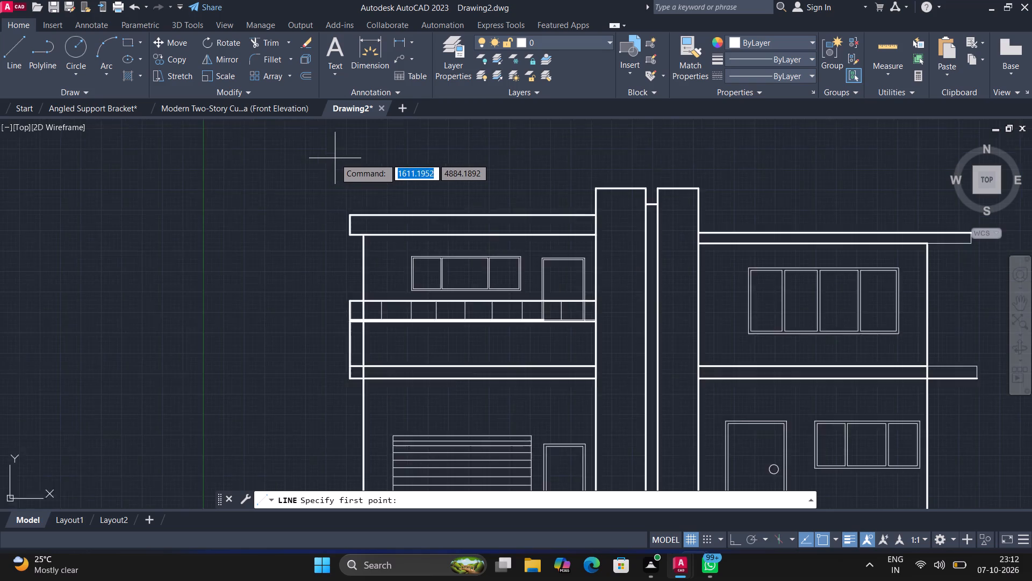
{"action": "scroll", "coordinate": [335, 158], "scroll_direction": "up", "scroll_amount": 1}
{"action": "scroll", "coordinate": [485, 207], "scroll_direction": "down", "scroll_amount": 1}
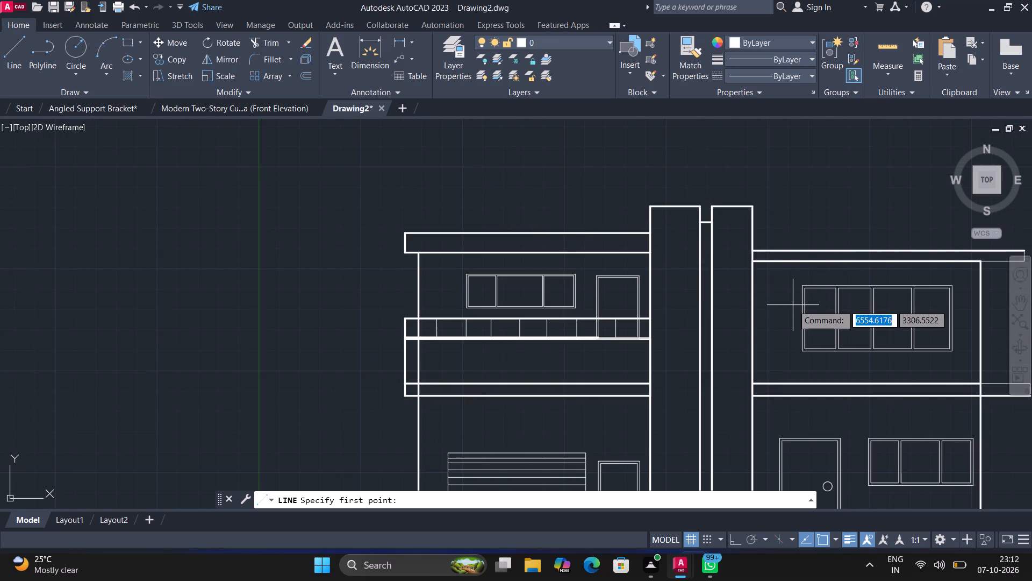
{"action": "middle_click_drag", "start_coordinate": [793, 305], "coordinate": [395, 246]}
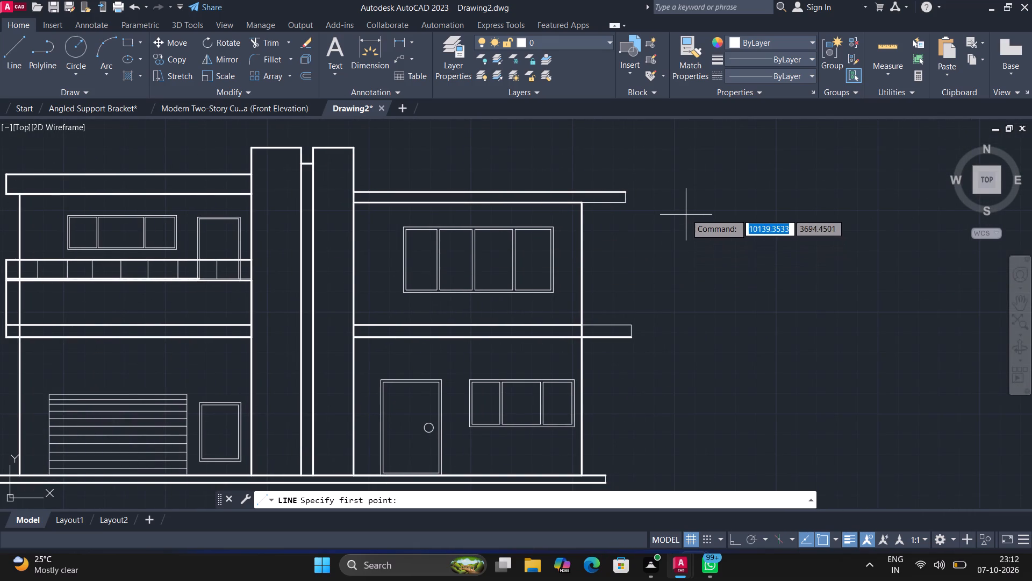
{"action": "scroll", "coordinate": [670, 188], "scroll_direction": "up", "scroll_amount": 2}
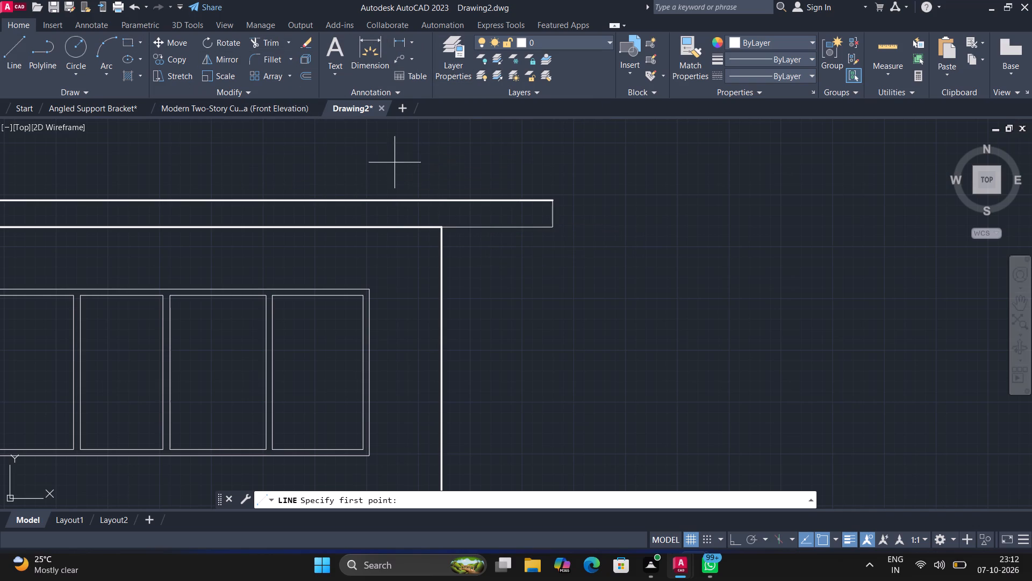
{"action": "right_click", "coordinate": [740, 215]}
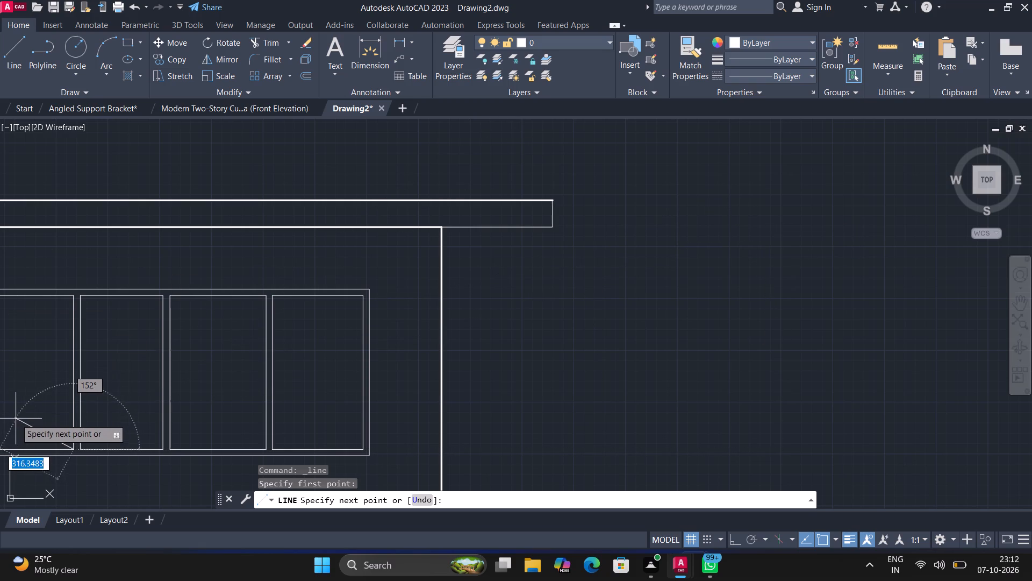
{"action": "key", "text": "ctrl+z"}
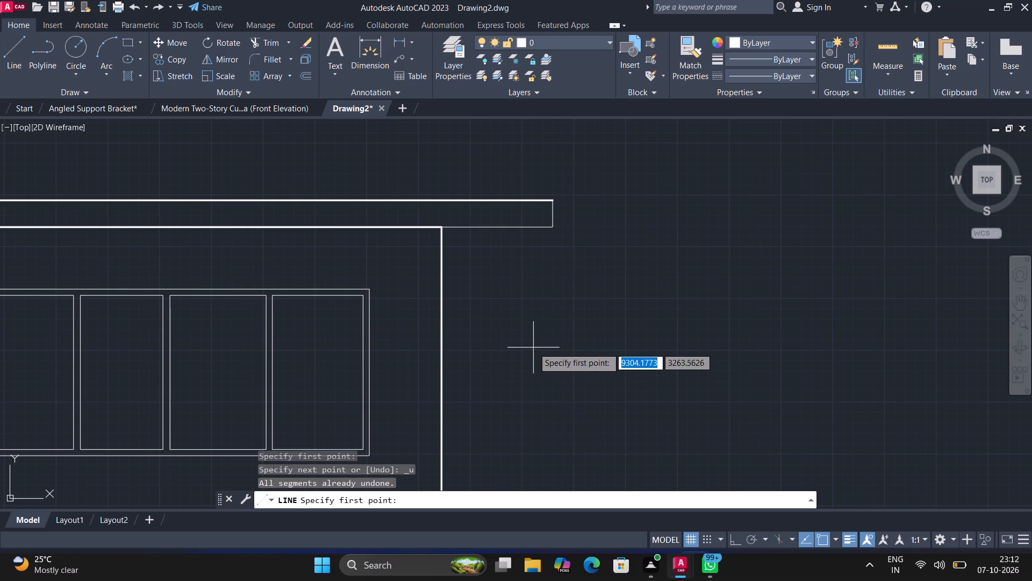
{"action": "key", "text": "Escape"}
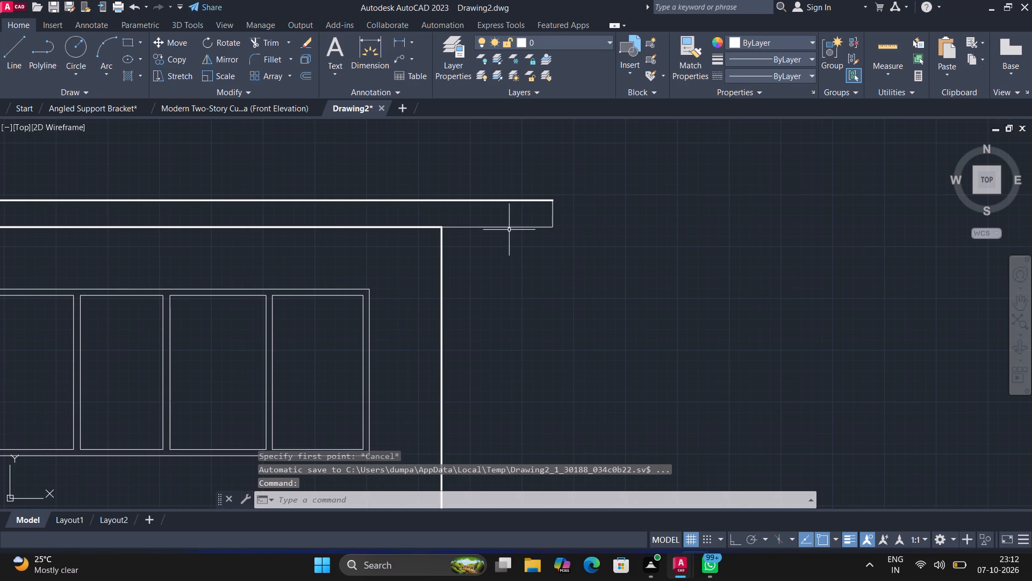
Set the lineweight of the right wing's roof and mid-level slab overhang lines and end edges to 0.30 mm and clear the selection.
{"action": "left_click", "coordinate": [507, 228]}
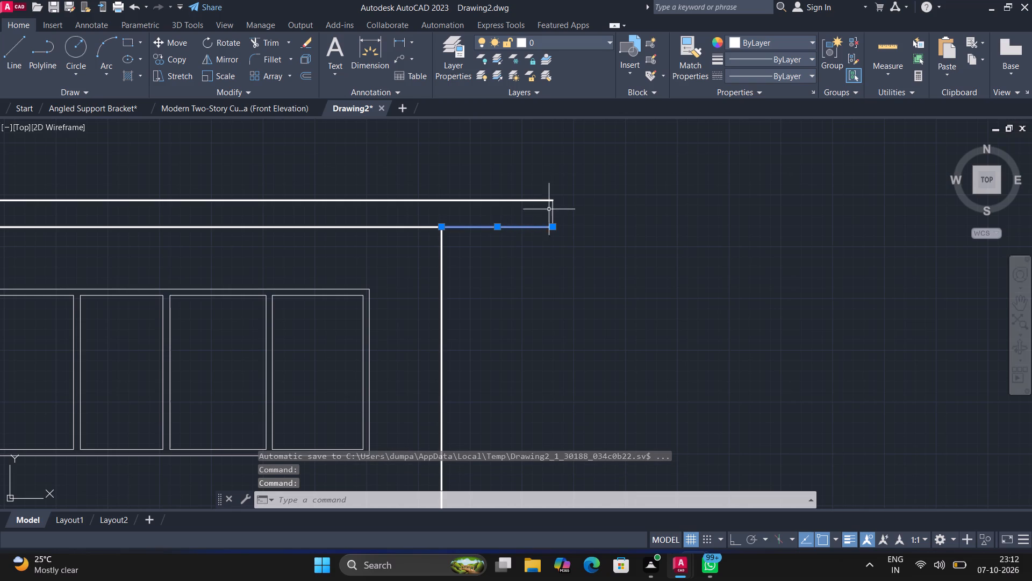
{"action": "left_click", "coordinate": [553, 208]}
{"action": "scroll", "coordinate": [575, 278], "scroll_direction": "down", "scroll_amount": 1}
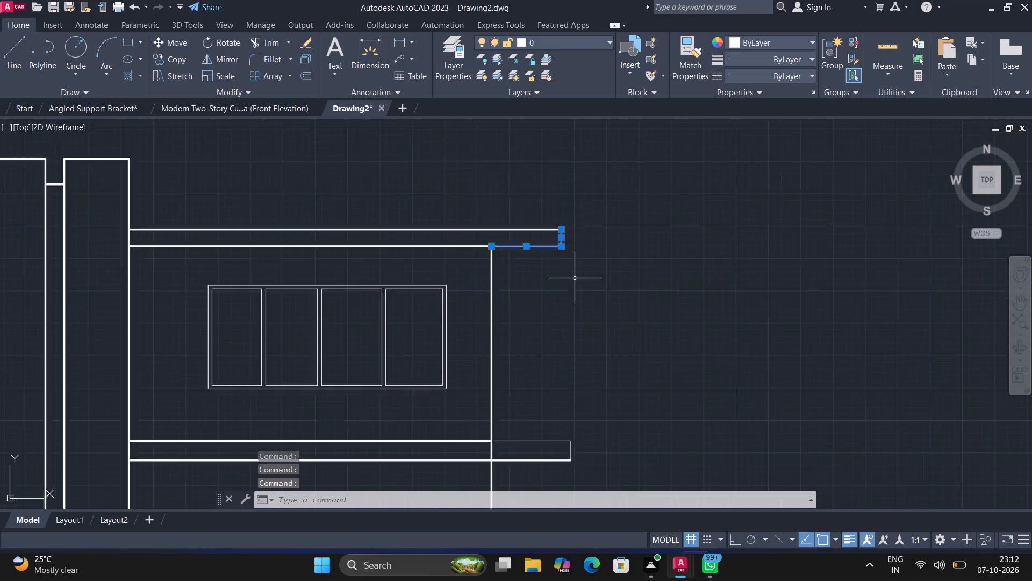
{"action": "scroll", "coordinate": [575, 278], "scroll_direction": "down", "scroll_amount": 1}
{"action": "middle_click_drag", "start_coordinate": [574, 286], "coordinate": [574, 47]}
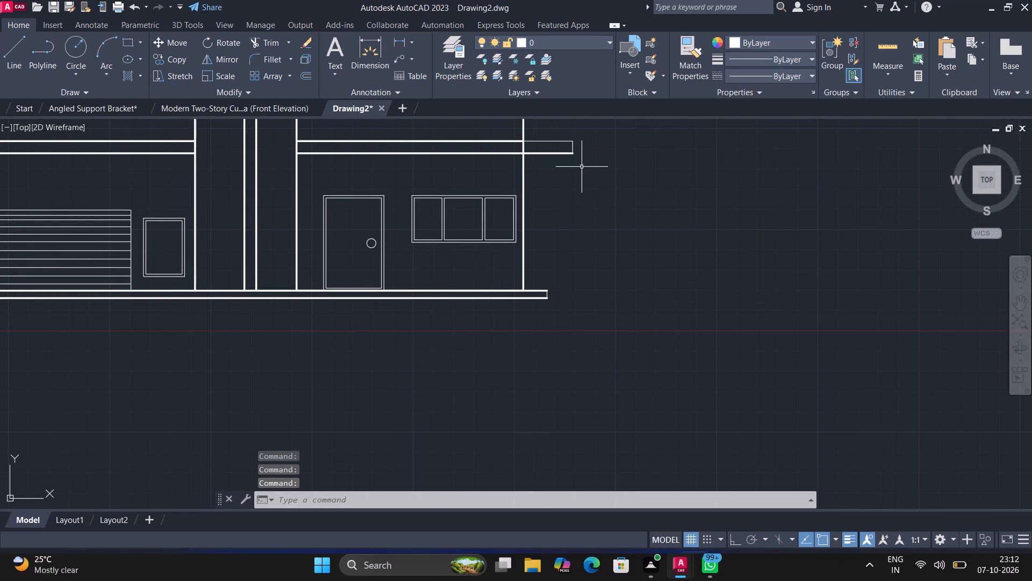
{"action": "middle_click_drag", "start_coordinate": [587, 188], "coordinate": [597, 311]}
{"action": "left_click", "coordinate": [567, 264]}
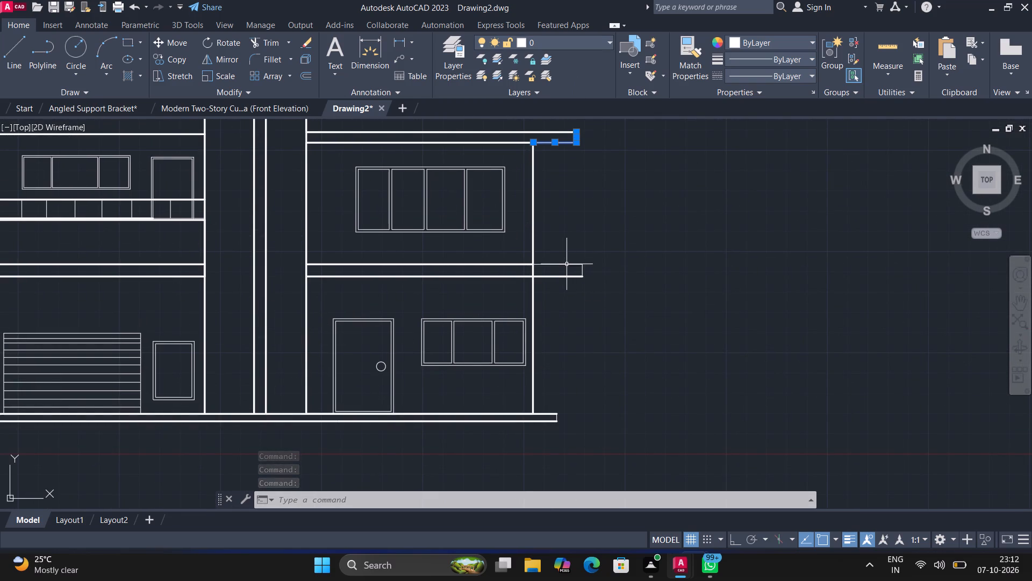
{"action": "scroll", "coordinate": [582, 270], "scroll_direction": "up", "scroll_amount": 2}
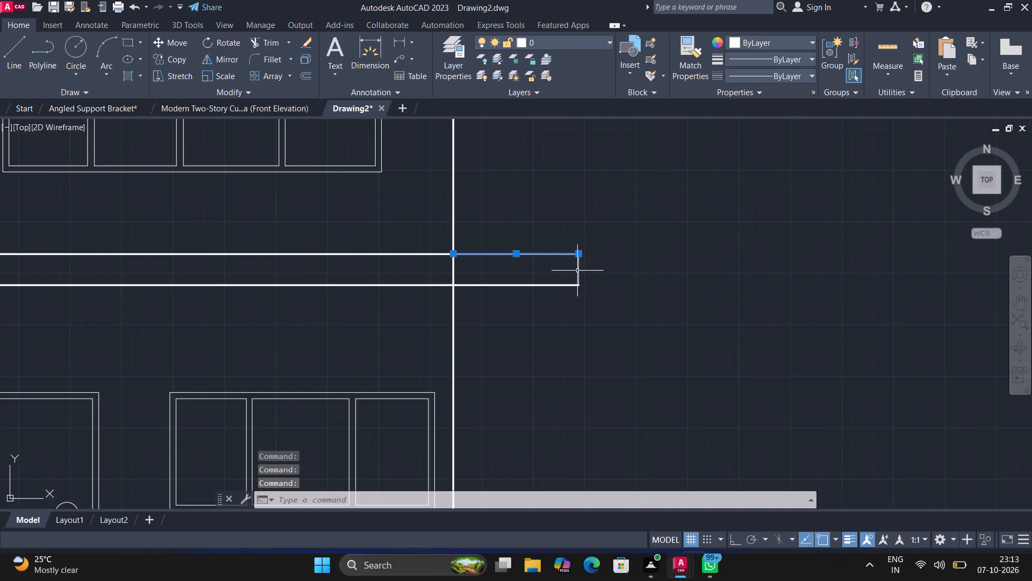
{"action": "left_click", "coordinate": [579, 269]}
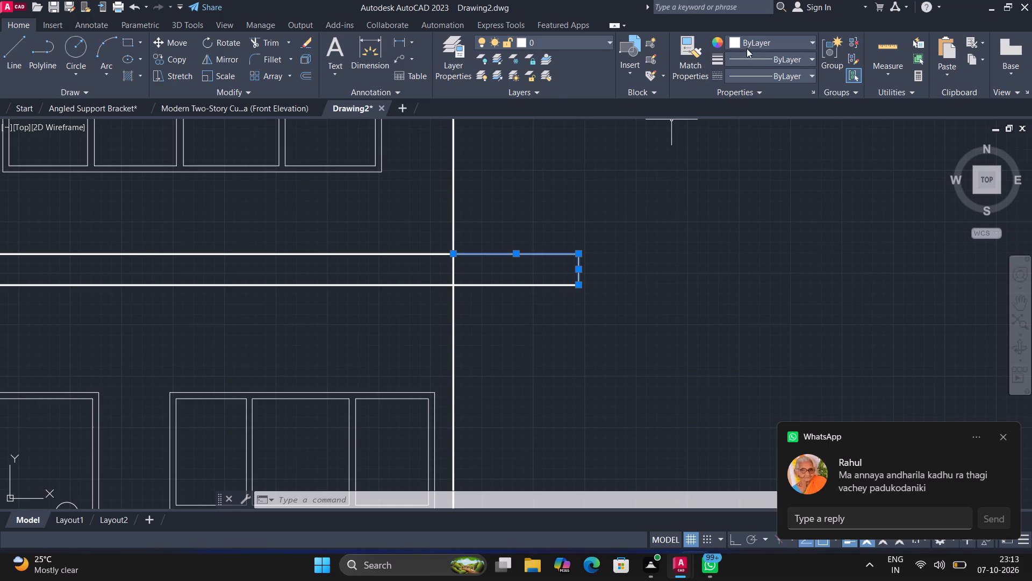
{"action": "left_click", "coordinate": [779, 59]}
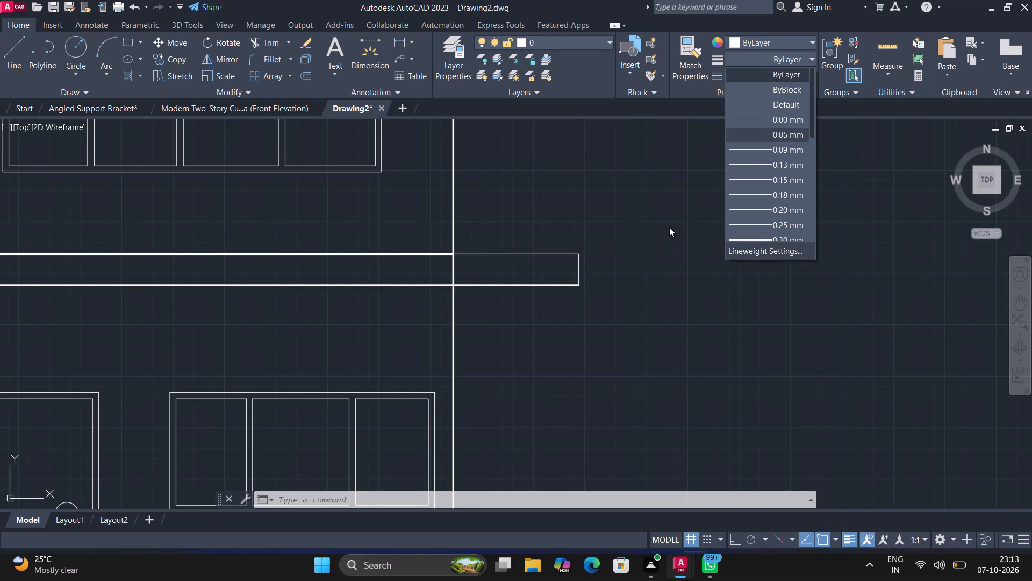
{"action": "scroll", "coordinate": [752, 207], "scroll_direction": "down", "scroll_amount": 1}
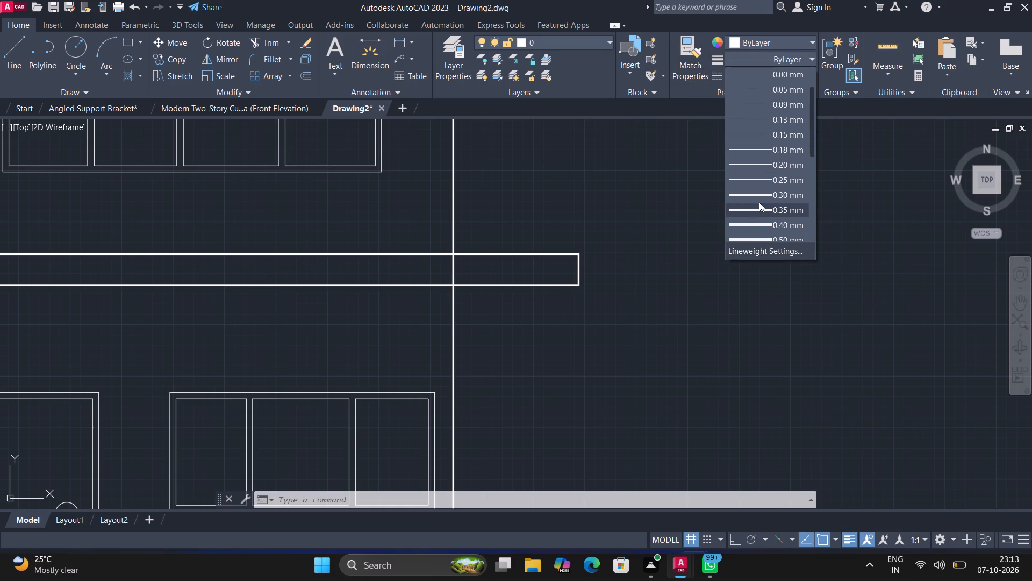
{"action": "left_click", "coordinate": [760, 196]}
{"action": "scroll", "coordinate": [716, 207], "scroll_direction": "down", "scroll_amount": 2}
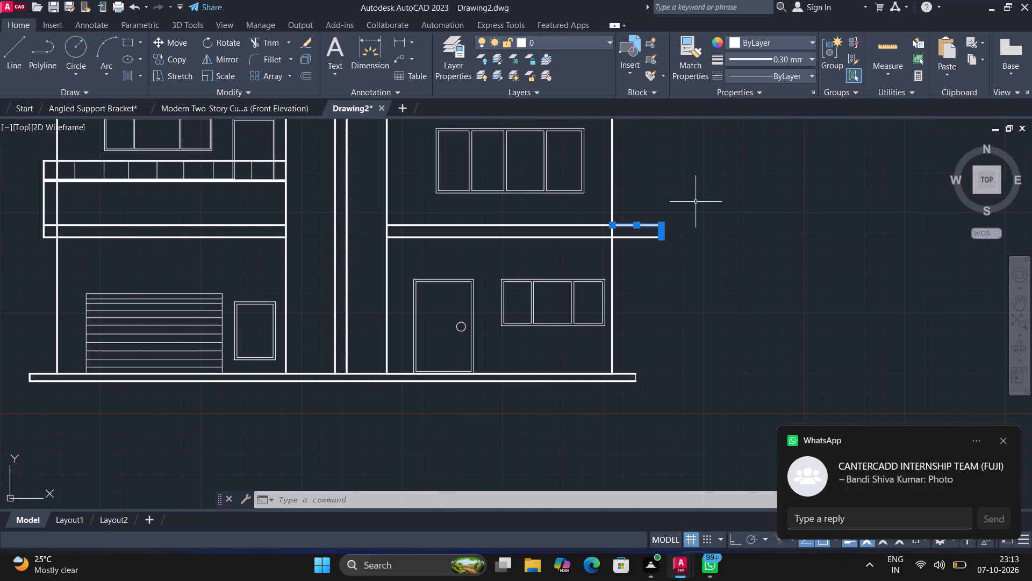
{"action": "middle_click_drag", "start_coordinate": [695, 203], "coordinate": [689, 286]}
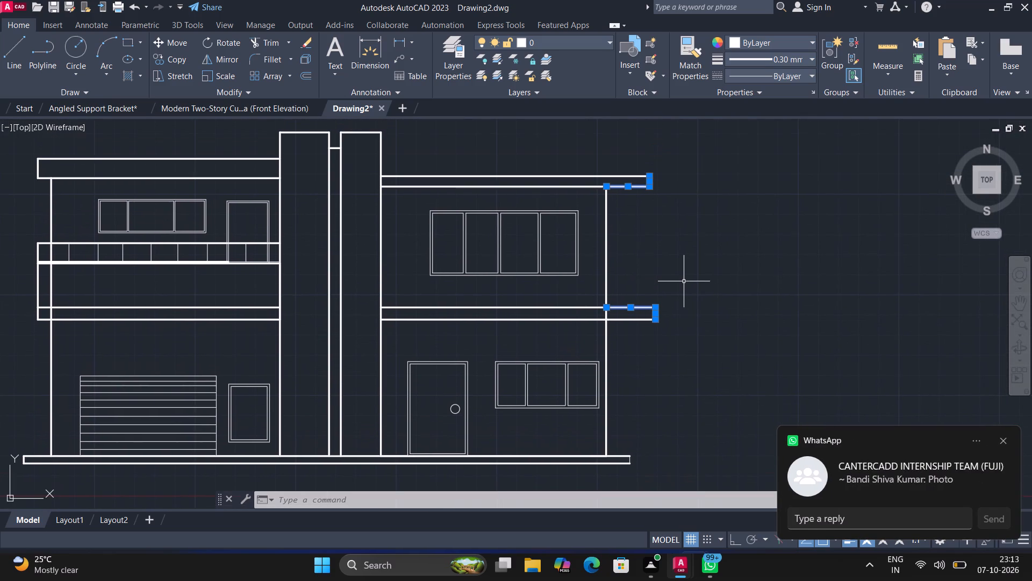
{"action": "key", "text": "Escape"}
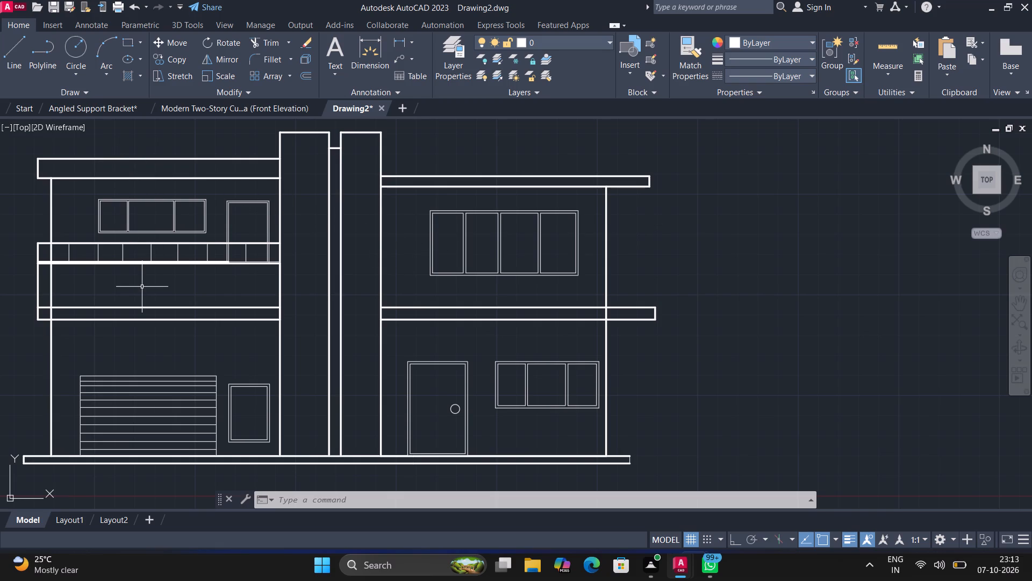
Save the drawing in the Downloads folder as 2D Modern Duplex Front Elevation.
{"action": "middle_click_drag", "start_coordinate": [146, 288], "coordinate": [280, 300]}
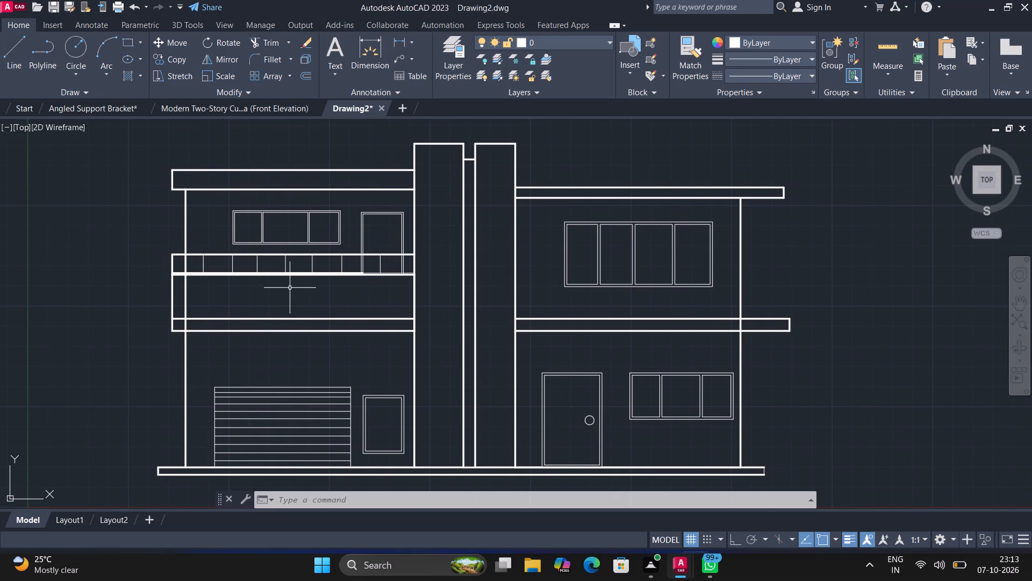
{"action": "key", "text": "ctrl+s"}
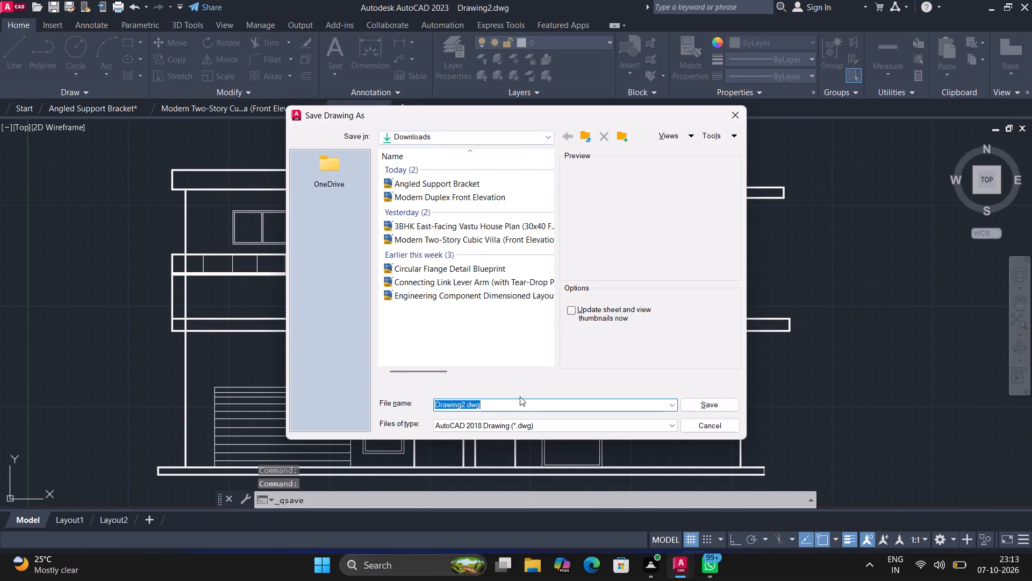
{"action": "key", "text": "BackSpace"}
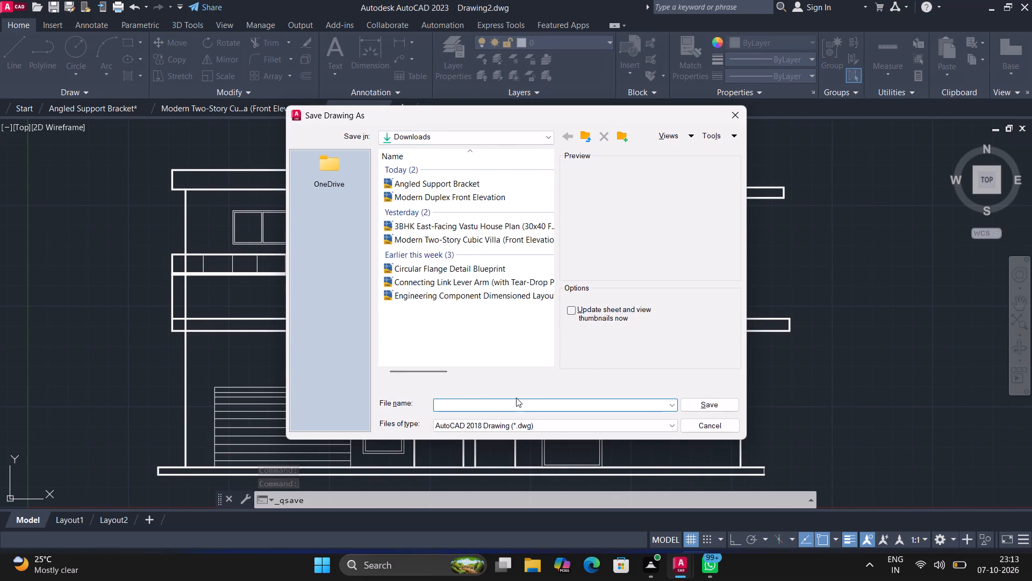
{"action": "key", "text": "ctrl+v"}
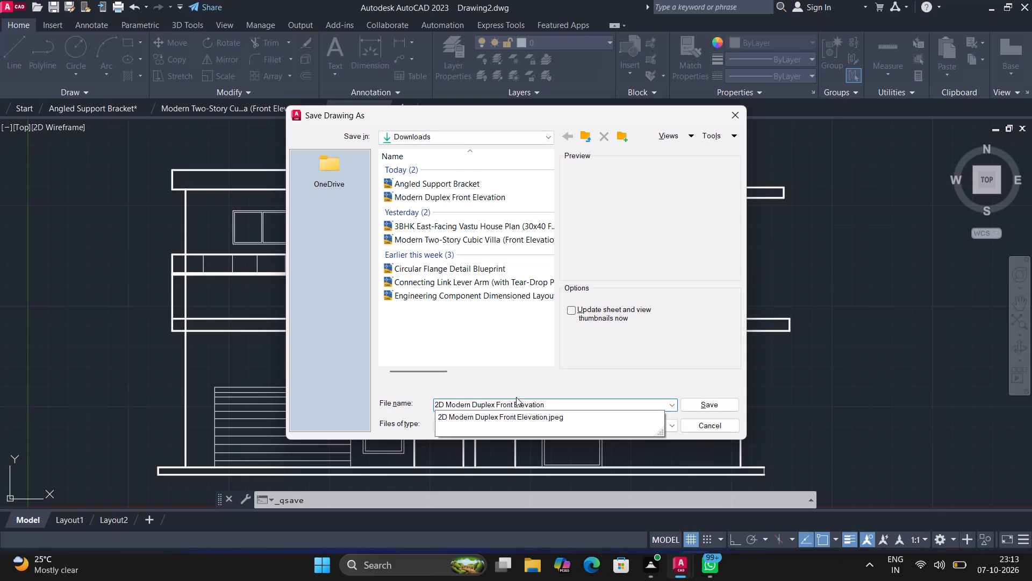
{"action": "left_click", "coordinate": [565, 402]}
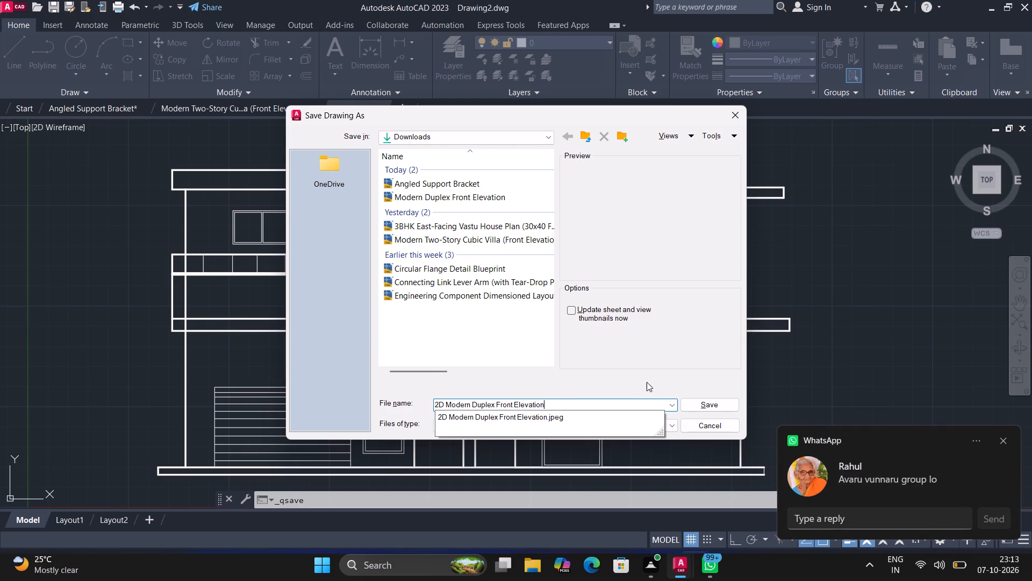
{"action": "left_click", "coordinate": [647, 381]}
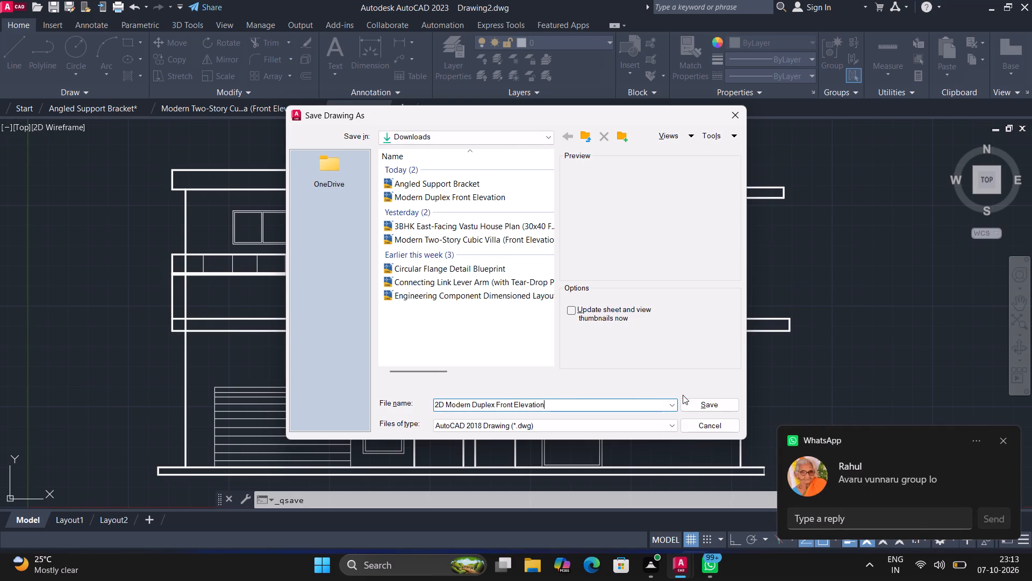
{"action": "left_click", "coordinate": [689, 401]}
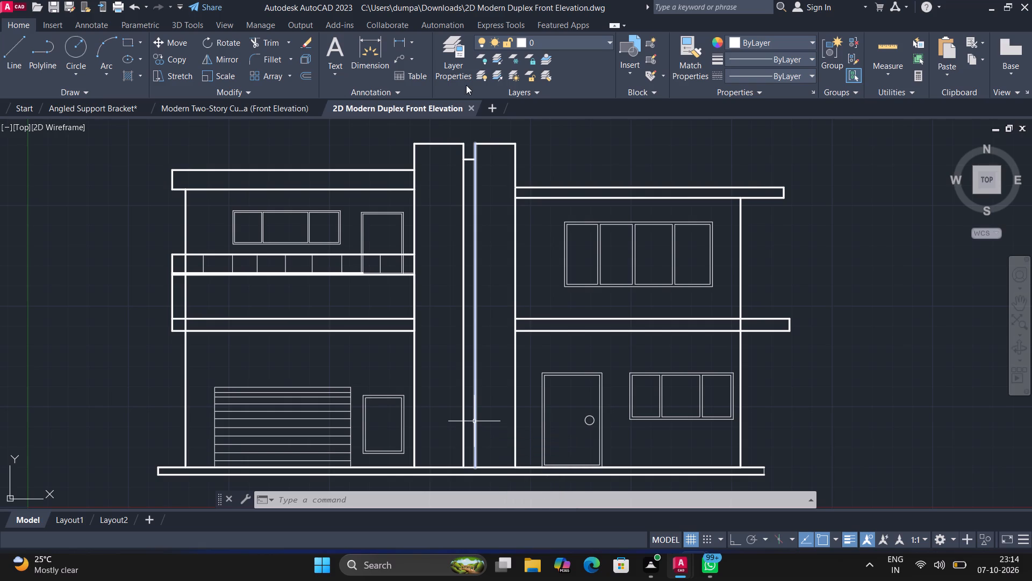
{"action": "key", "text": "Escape"}
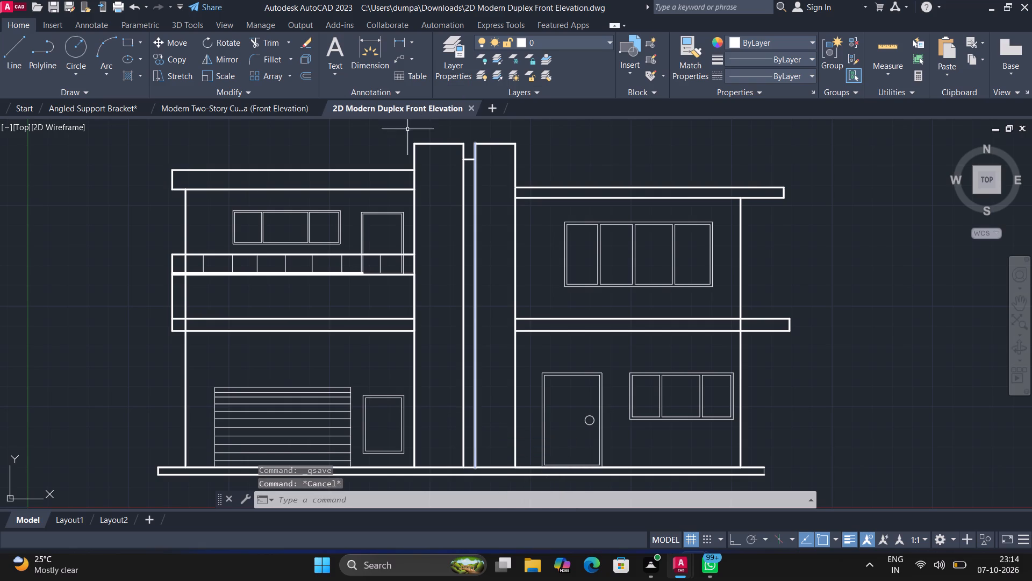
Check the Downloads folder in File Explorer for the saved drawing and return to 2D Modern Duplex Front Elevation in AutoCAD.
{"action": "left_click", "coordinate": [536, 568]}
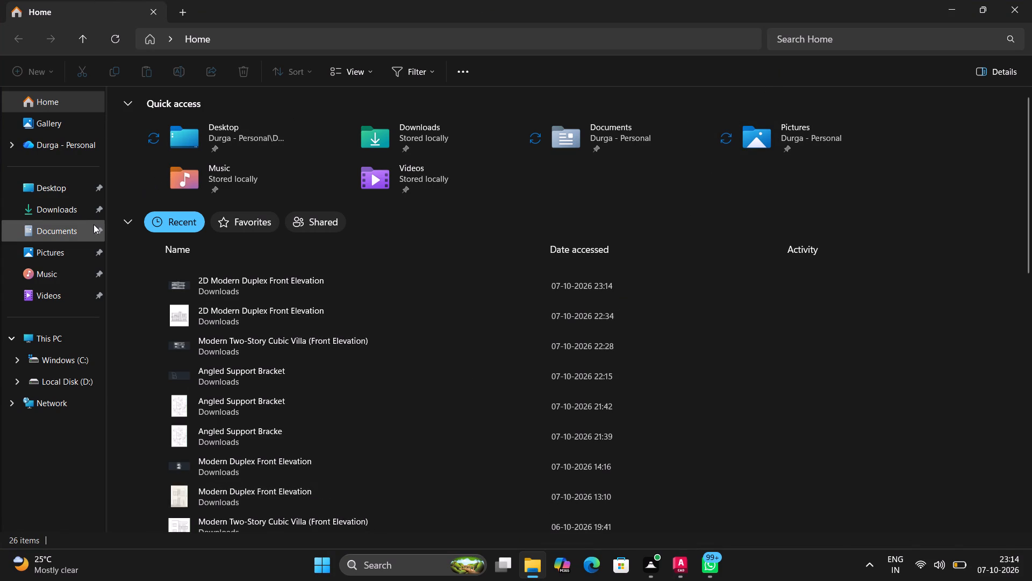
{"action": "left_click", "coordinate": [69, 214]}
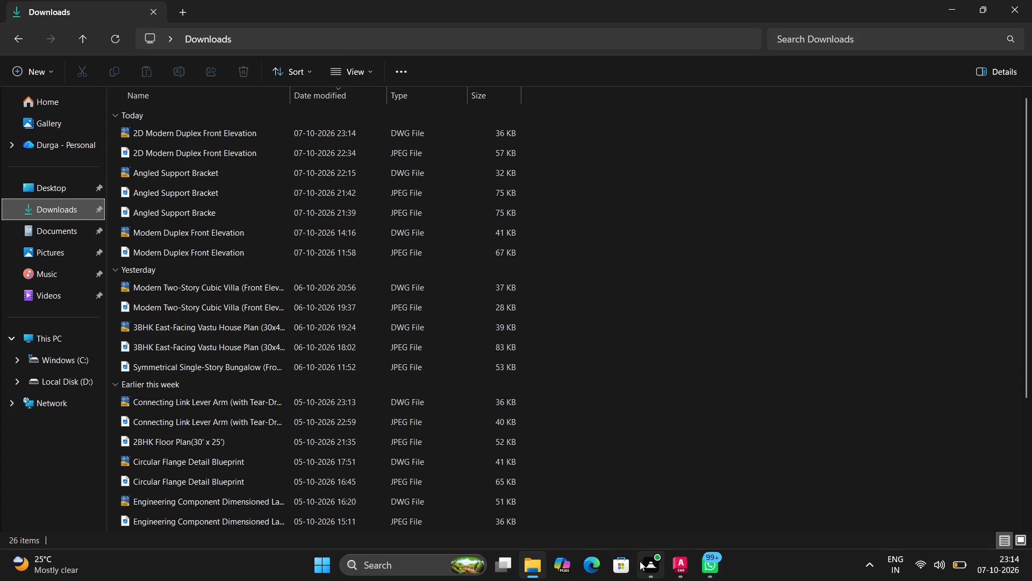
{"action": "left_click", "coordinate": [672, 575]}
{"action": "left_click", "coordinate": [677, 571]}
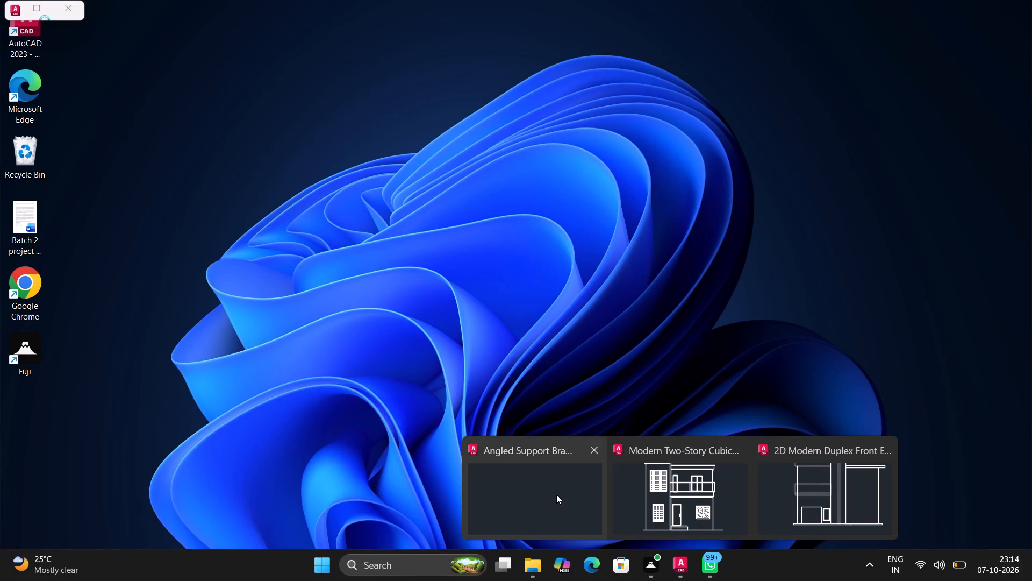
{"action": "left_click", "coordinate": [782, 494]}
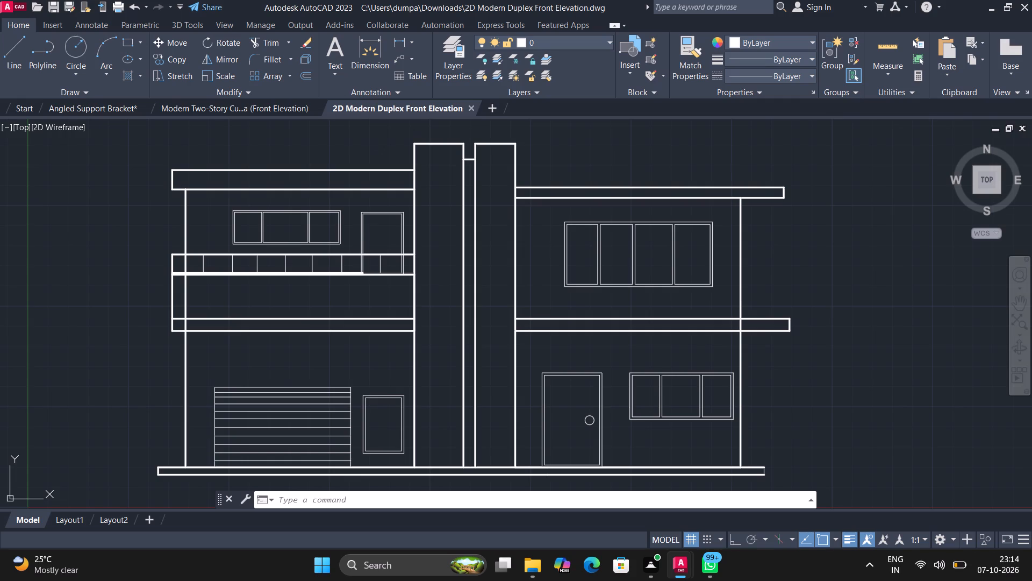
Turn off command log recording with the LOGFILEOFF command.
{"action": "type", "text": "lo"}
{"action": "left_click", "coordinate": [517, 436]}
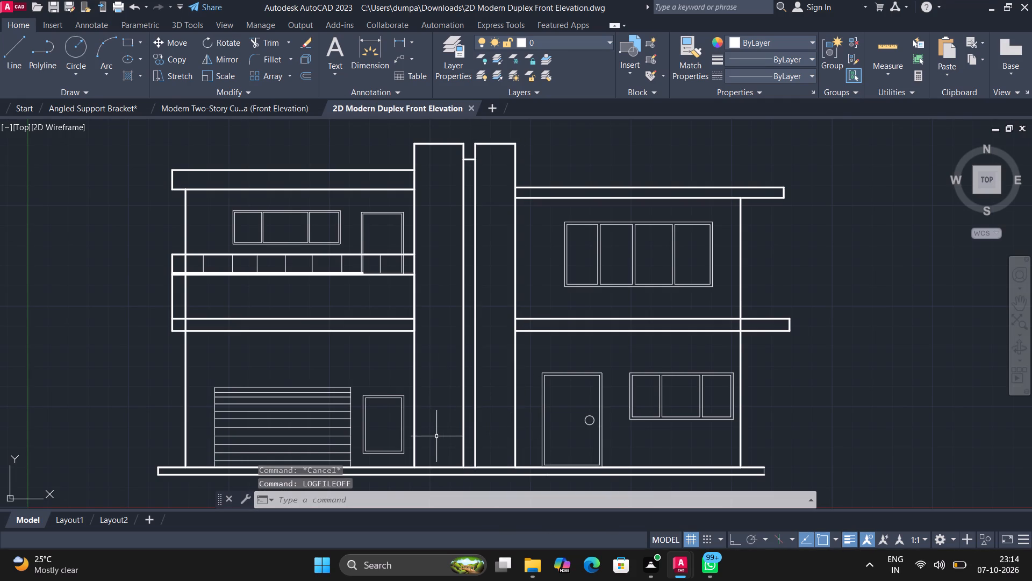
Save the 2D Modern Duplex Front Elevation drawing again.
{"action": "key", "text": "ctrl+s"}
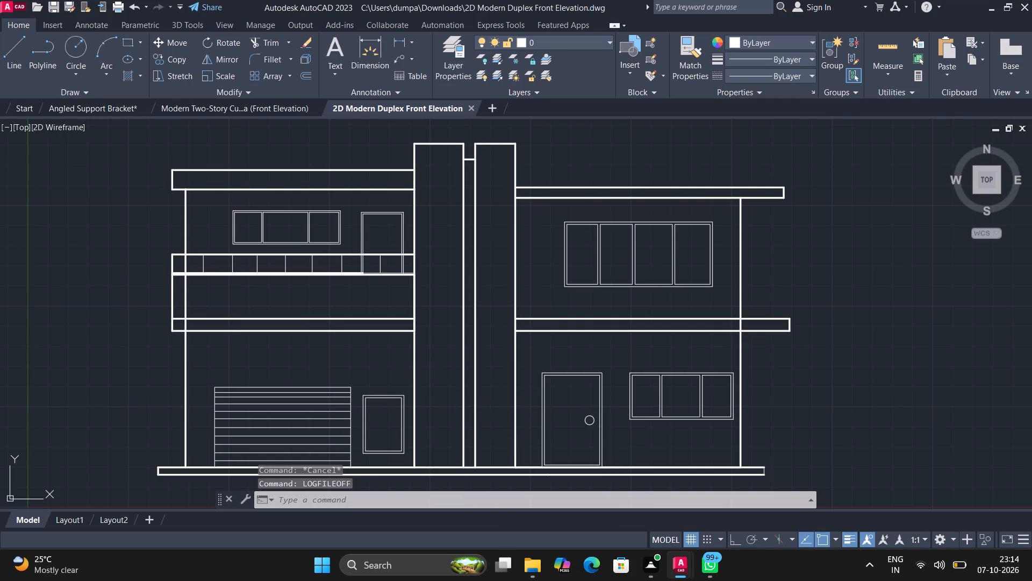